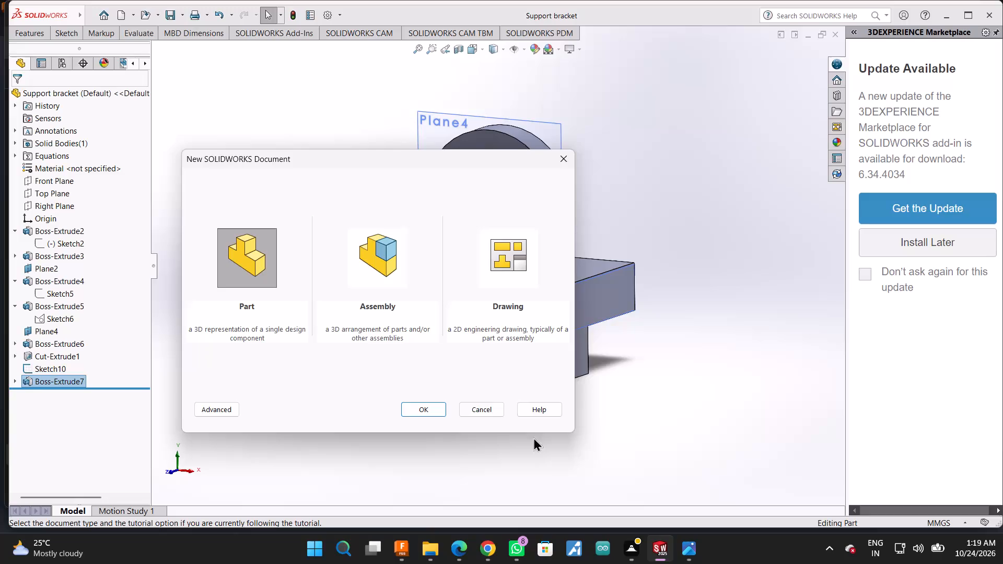
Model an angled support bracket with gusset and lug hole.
Create a new part document.
click(435, 410)
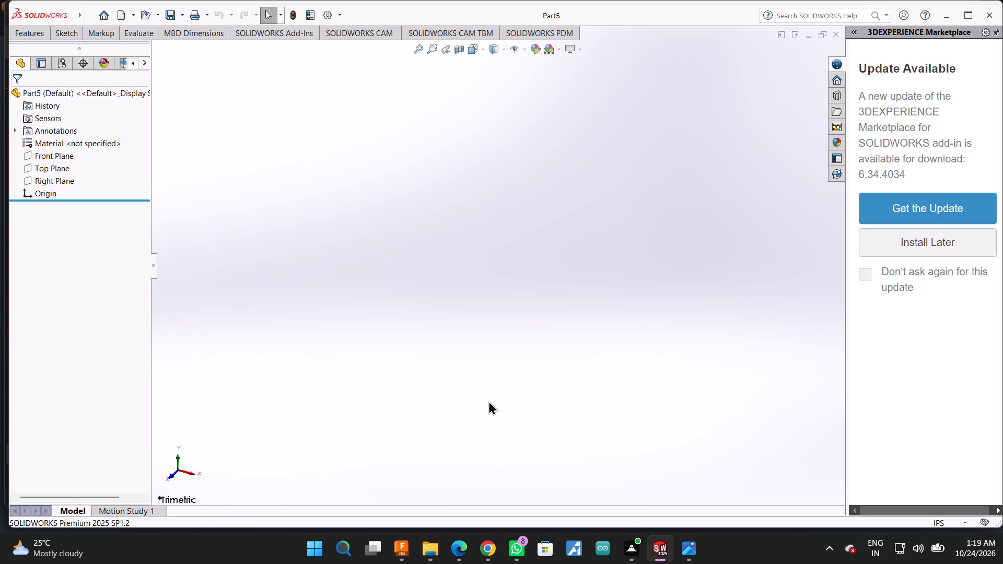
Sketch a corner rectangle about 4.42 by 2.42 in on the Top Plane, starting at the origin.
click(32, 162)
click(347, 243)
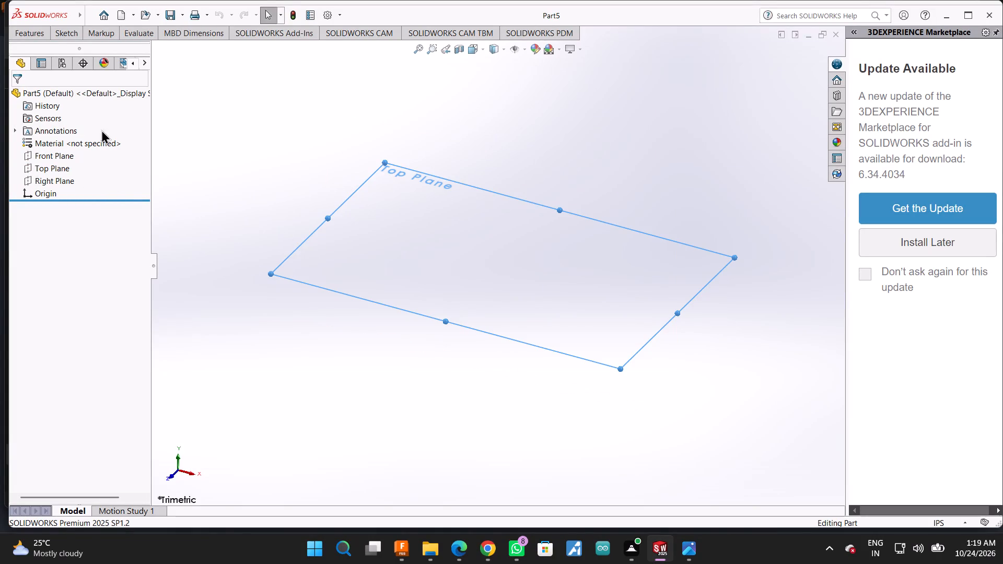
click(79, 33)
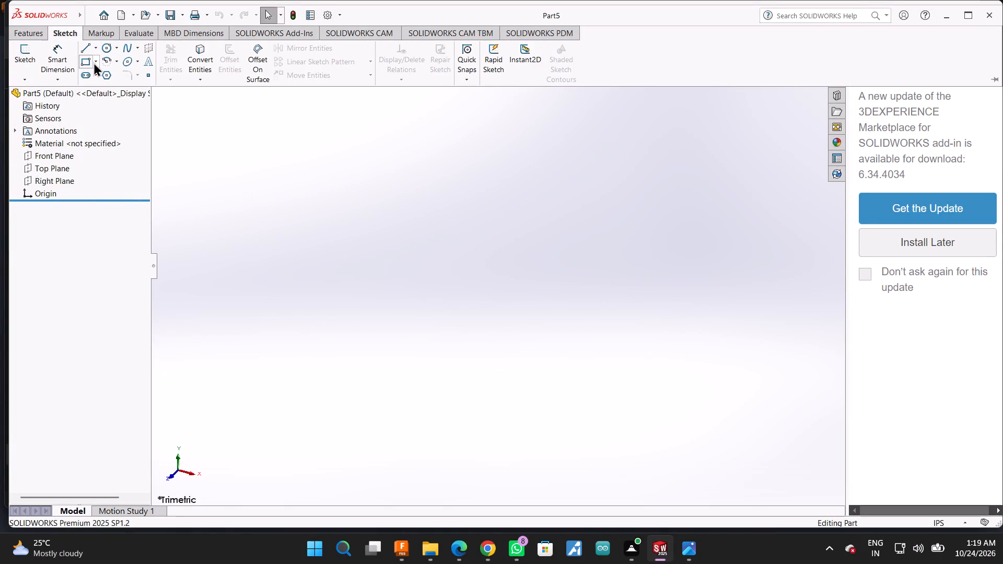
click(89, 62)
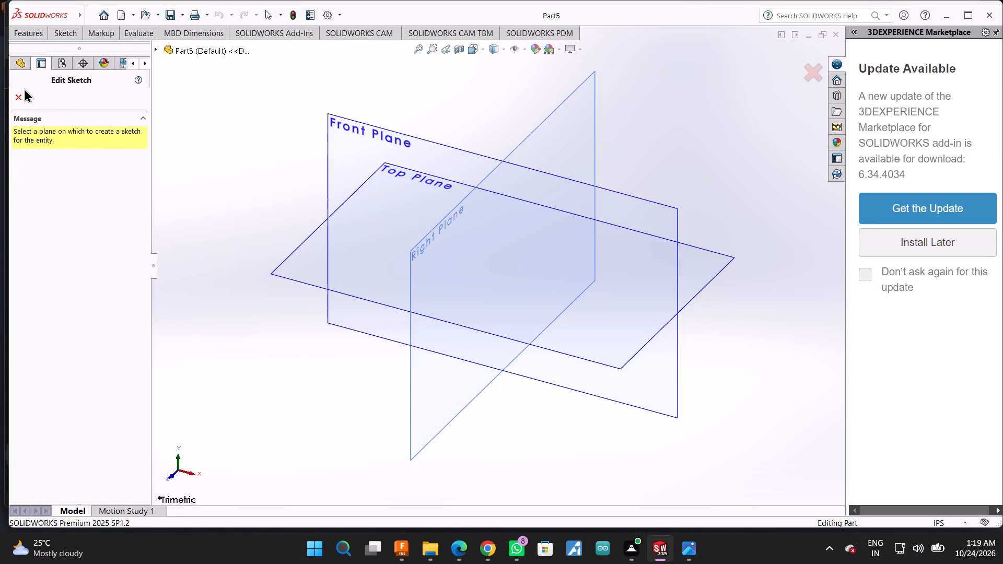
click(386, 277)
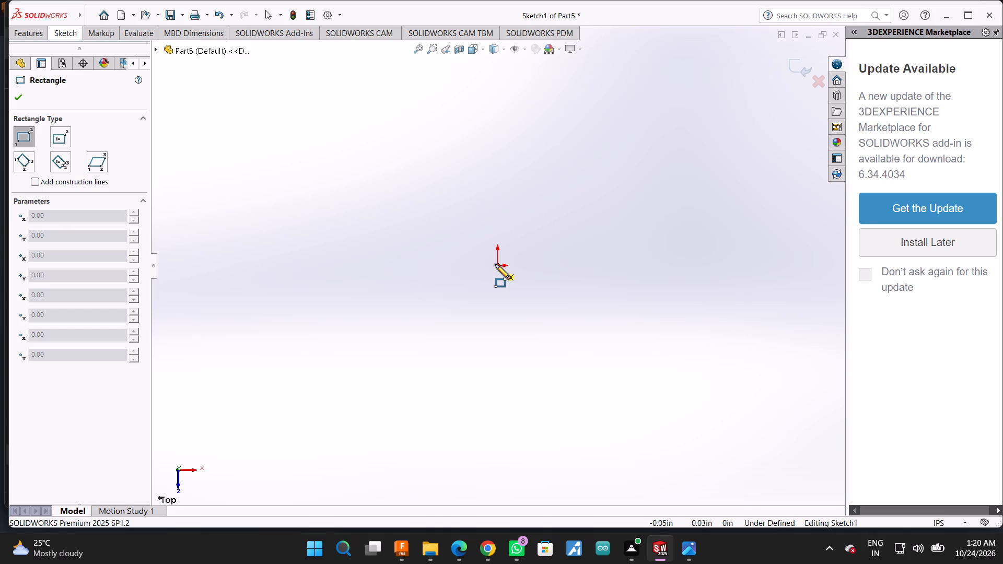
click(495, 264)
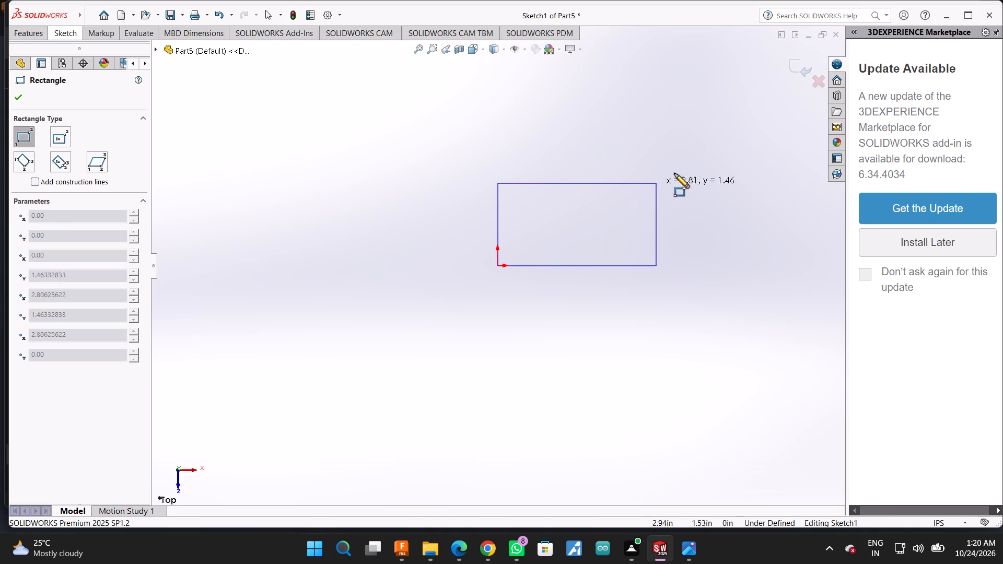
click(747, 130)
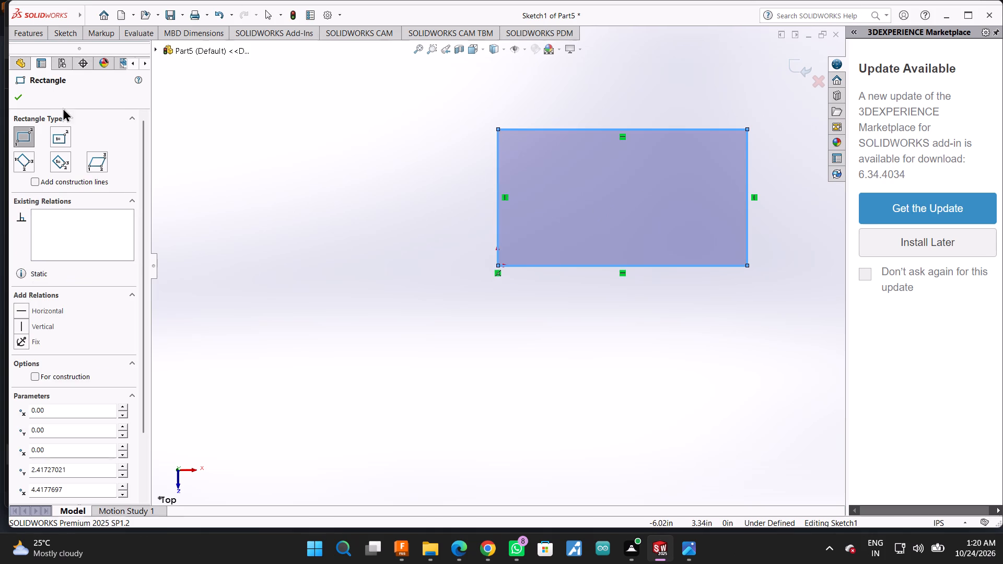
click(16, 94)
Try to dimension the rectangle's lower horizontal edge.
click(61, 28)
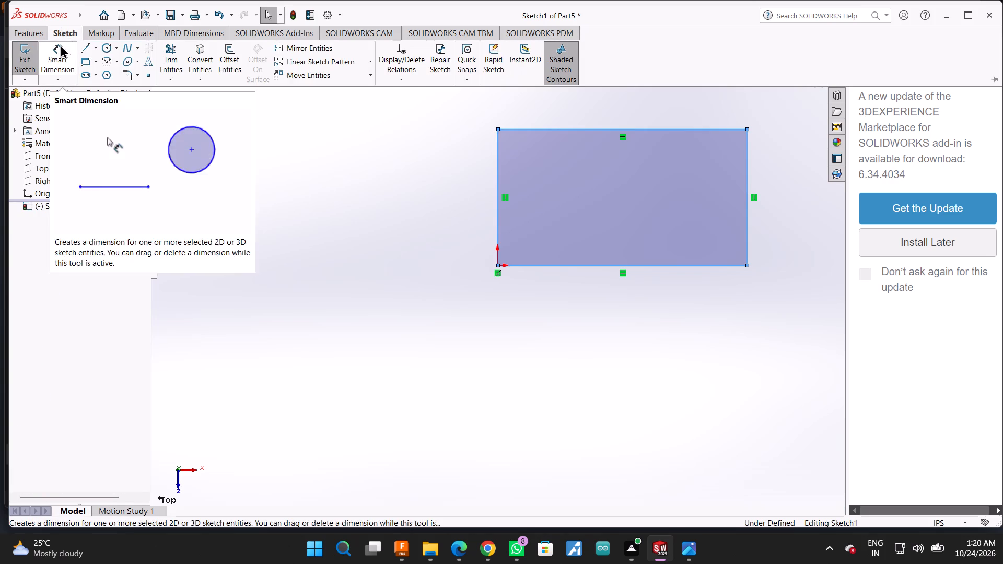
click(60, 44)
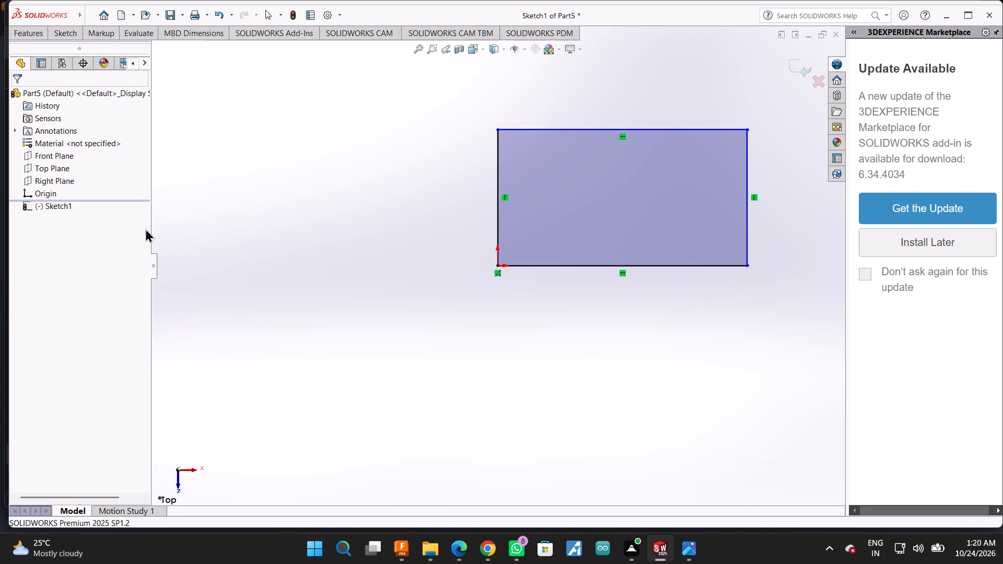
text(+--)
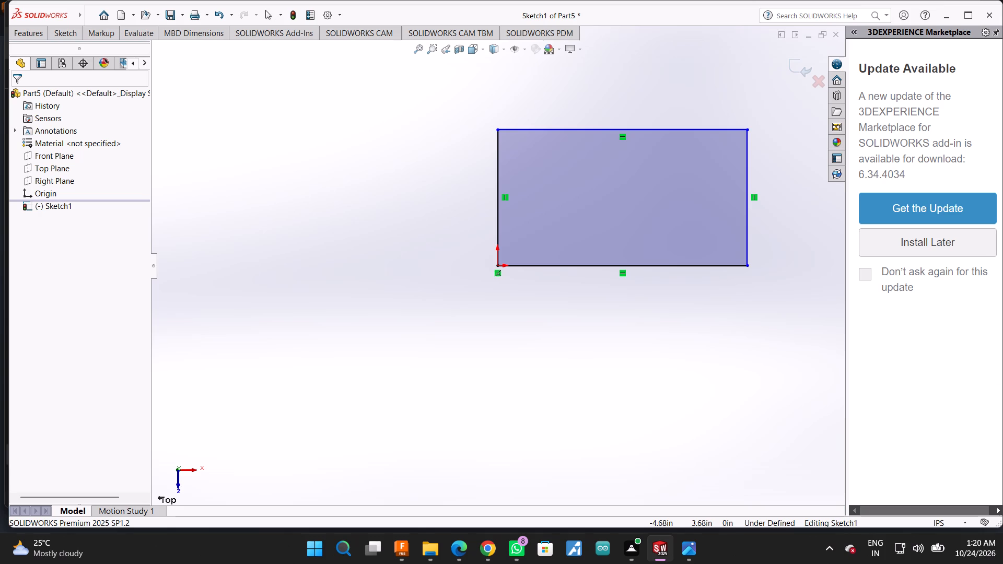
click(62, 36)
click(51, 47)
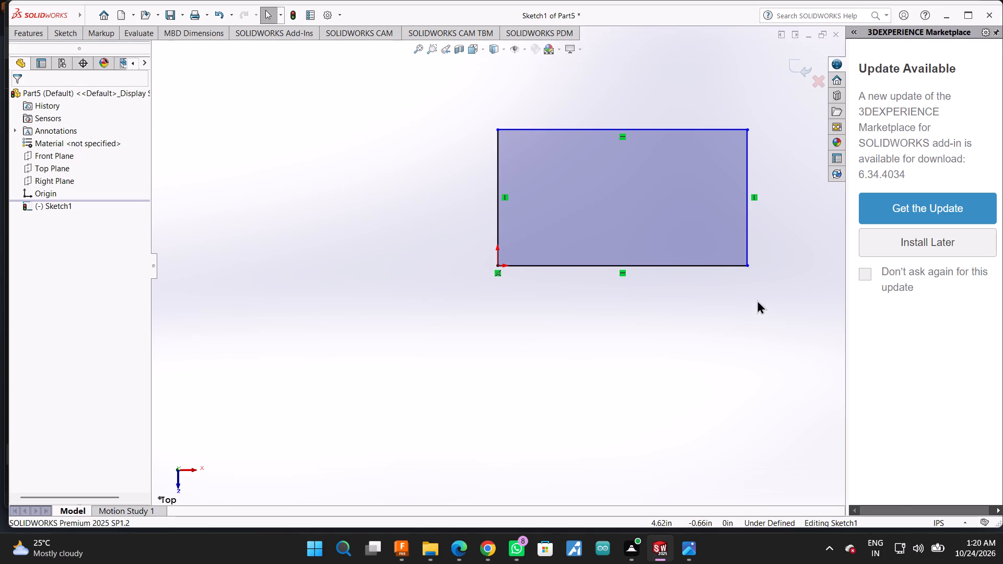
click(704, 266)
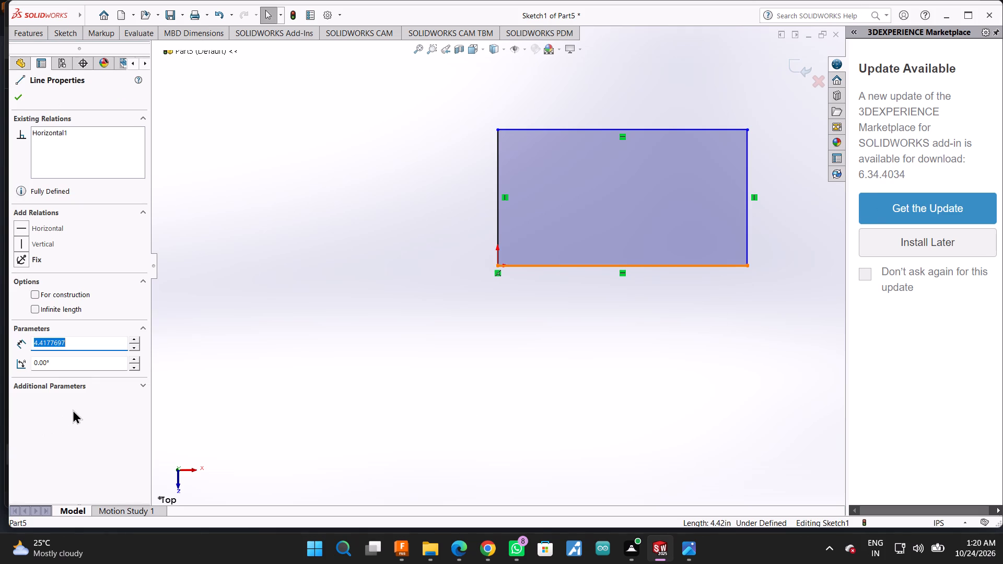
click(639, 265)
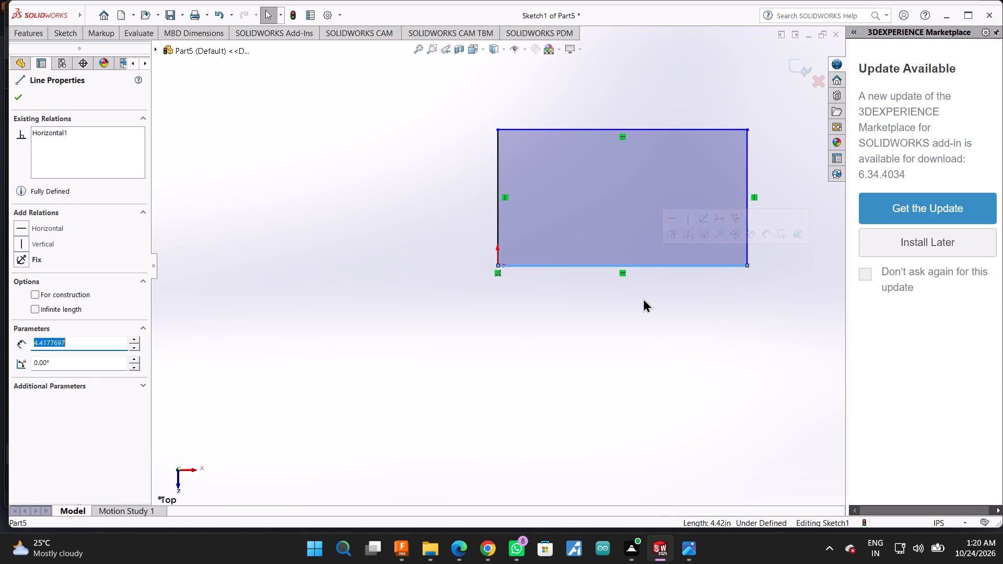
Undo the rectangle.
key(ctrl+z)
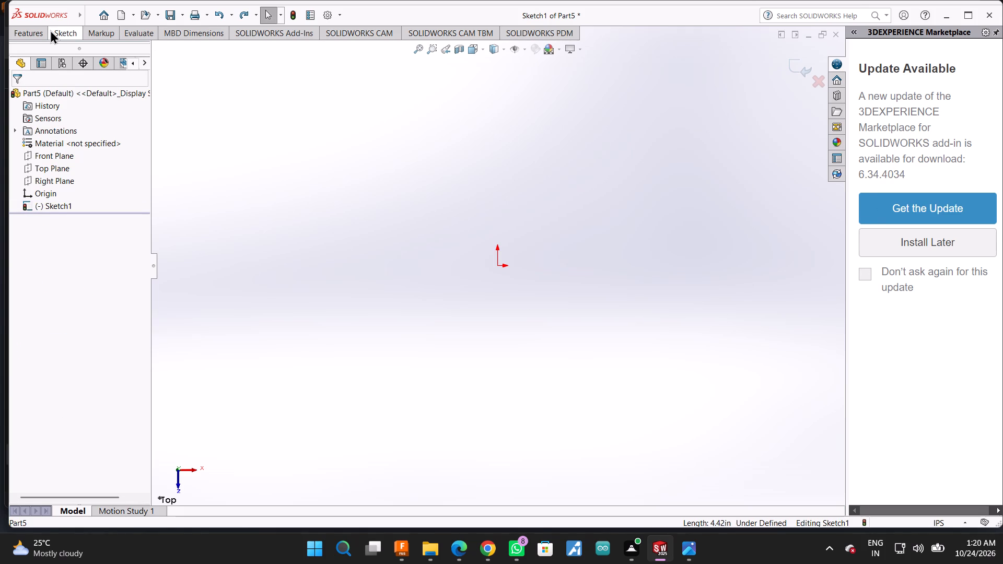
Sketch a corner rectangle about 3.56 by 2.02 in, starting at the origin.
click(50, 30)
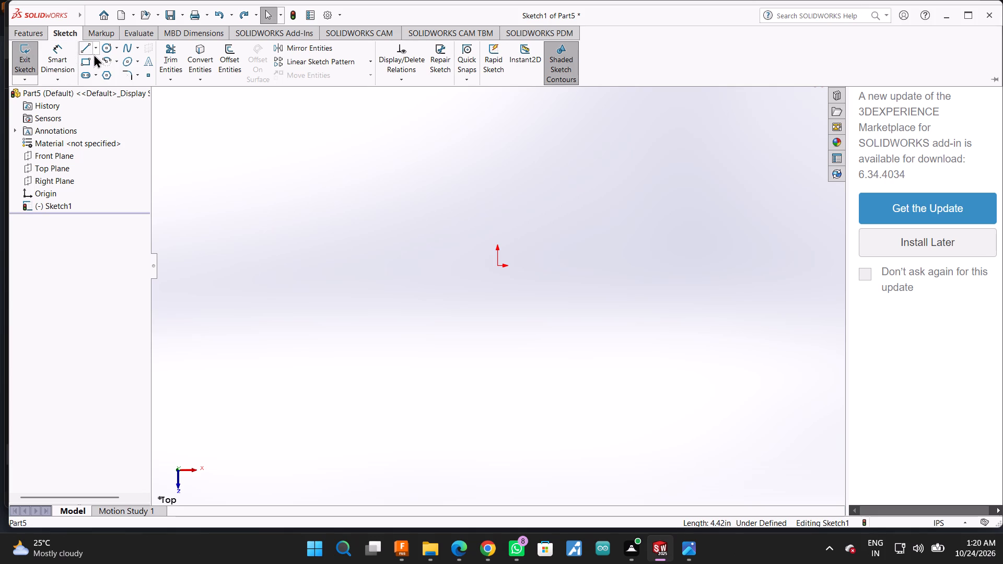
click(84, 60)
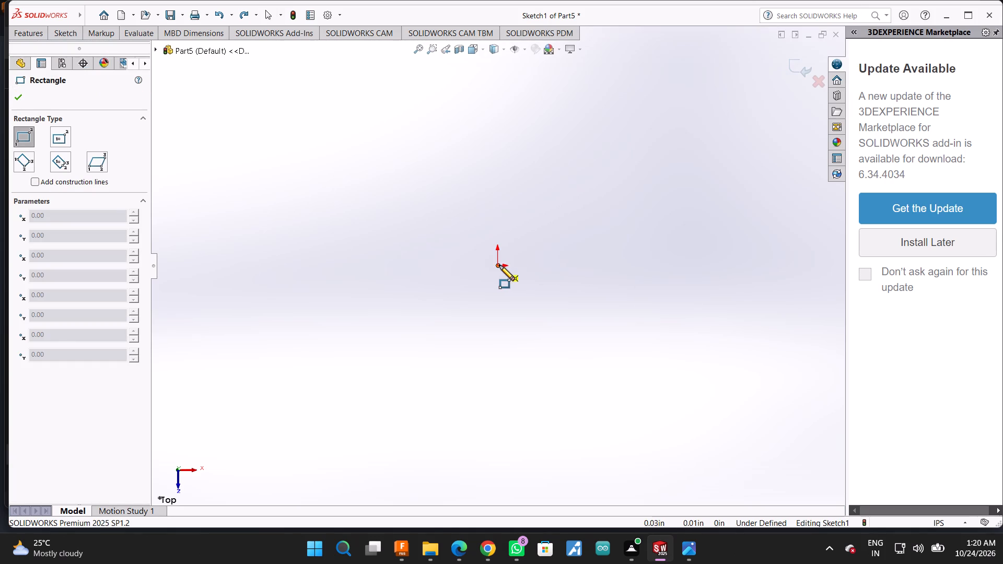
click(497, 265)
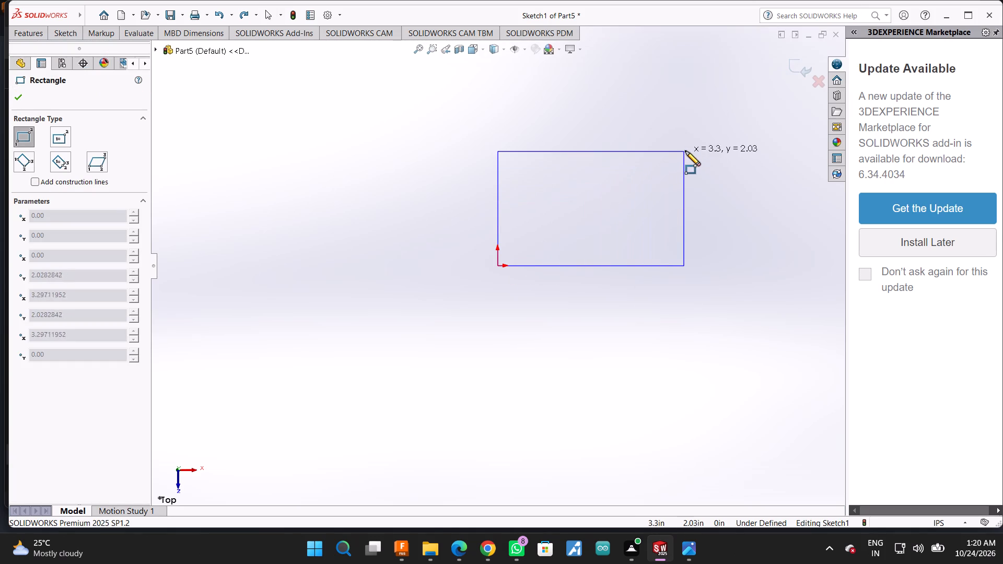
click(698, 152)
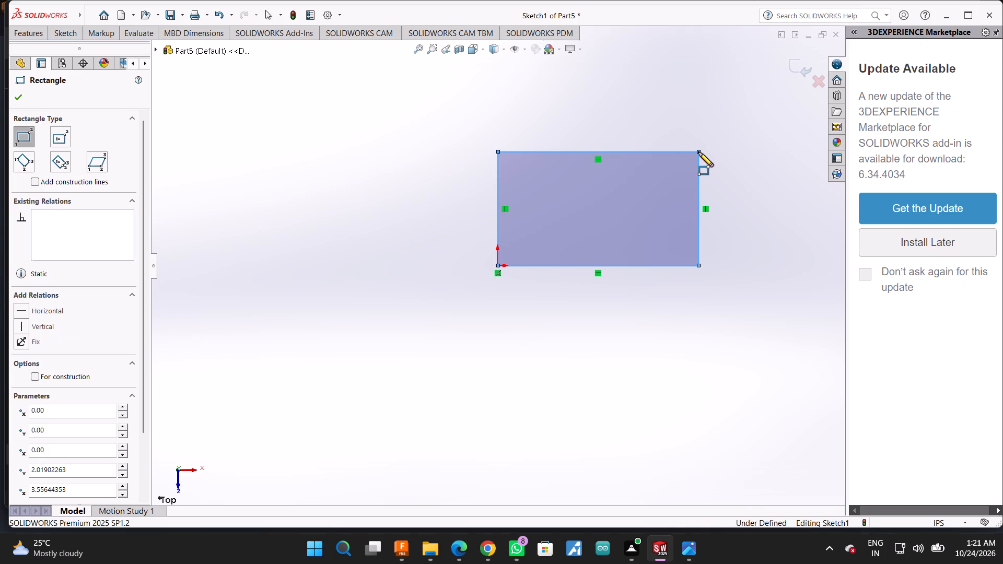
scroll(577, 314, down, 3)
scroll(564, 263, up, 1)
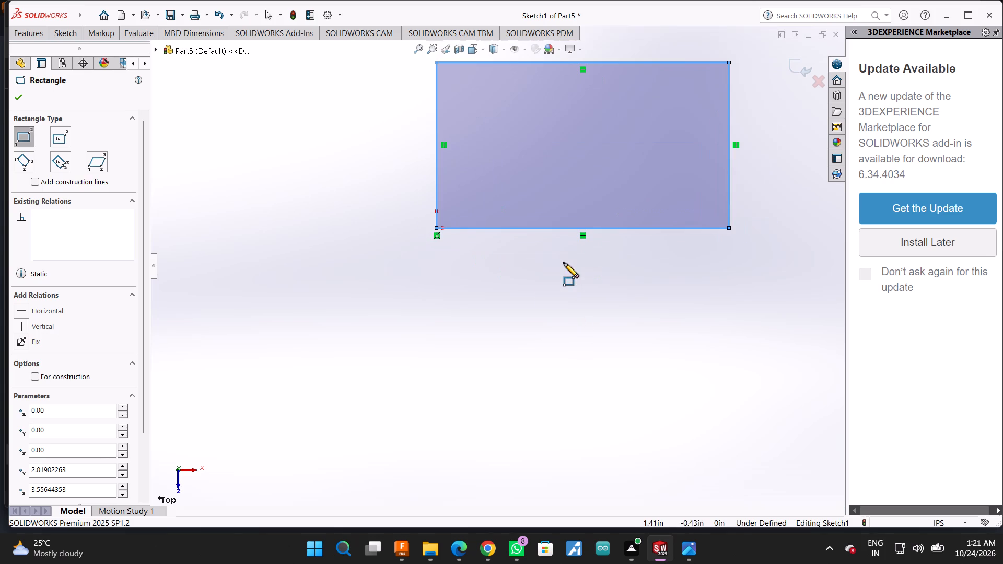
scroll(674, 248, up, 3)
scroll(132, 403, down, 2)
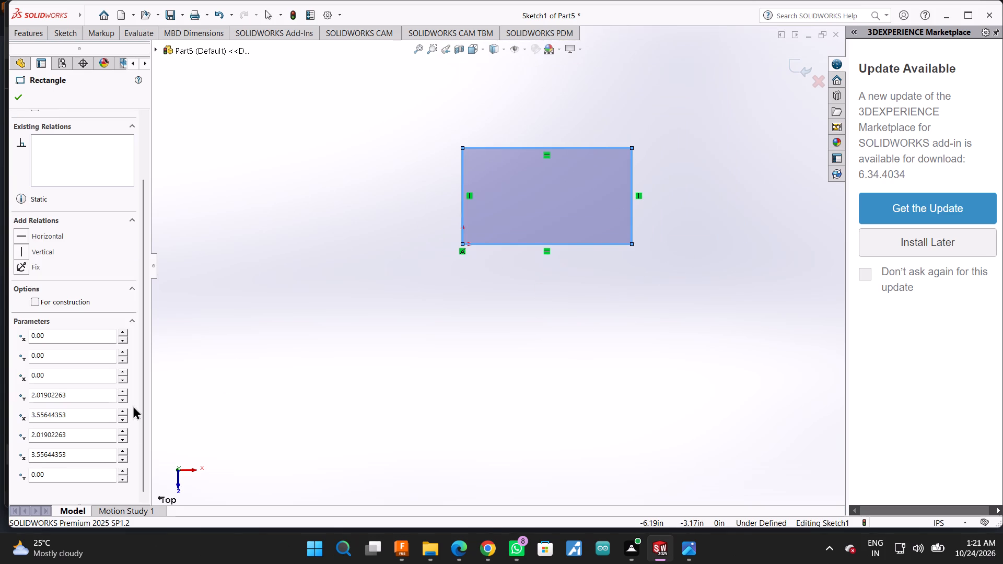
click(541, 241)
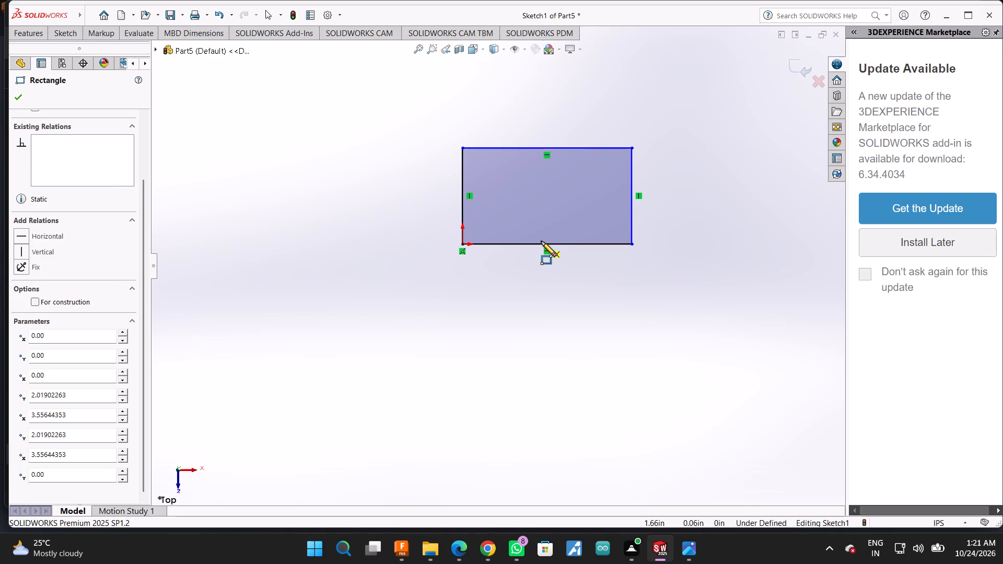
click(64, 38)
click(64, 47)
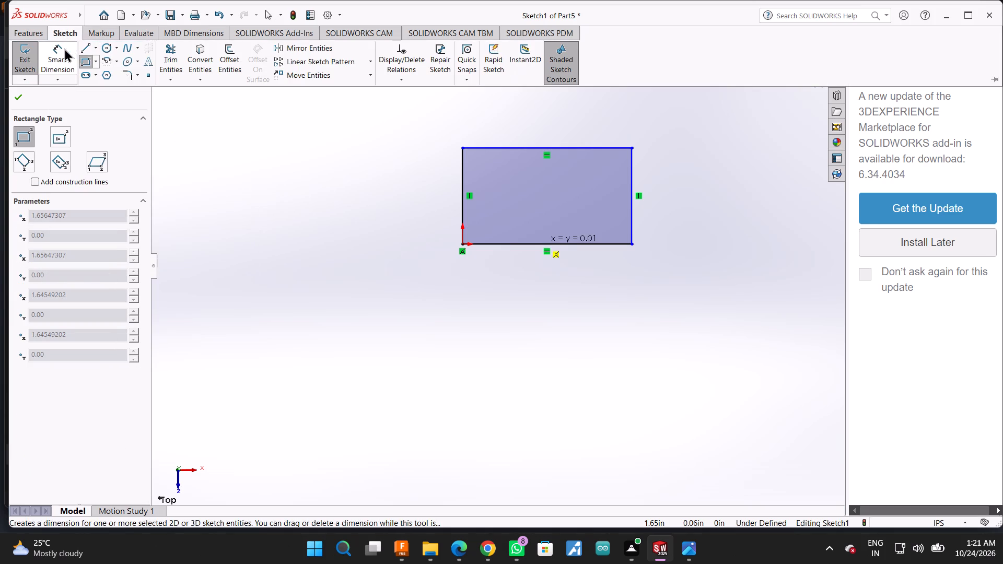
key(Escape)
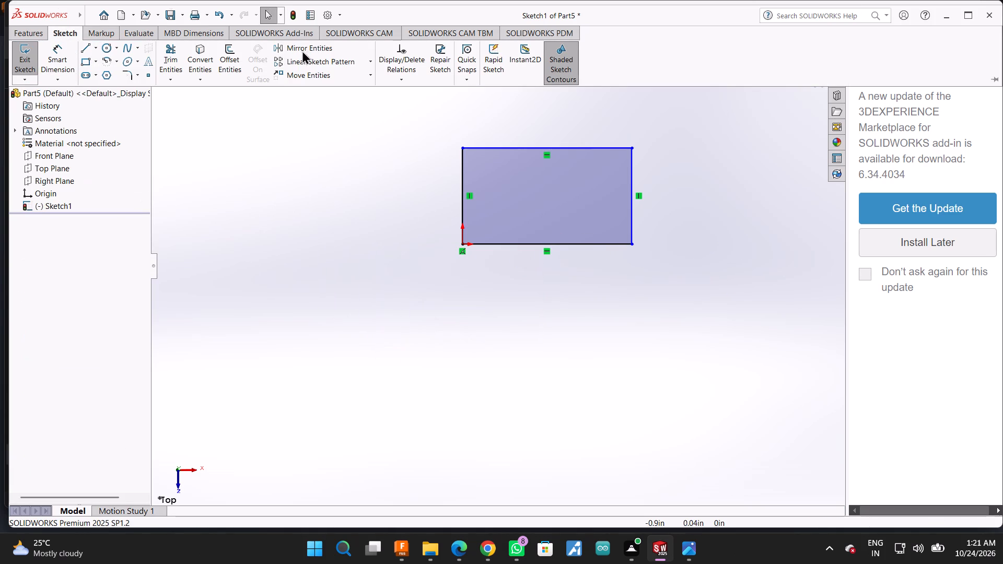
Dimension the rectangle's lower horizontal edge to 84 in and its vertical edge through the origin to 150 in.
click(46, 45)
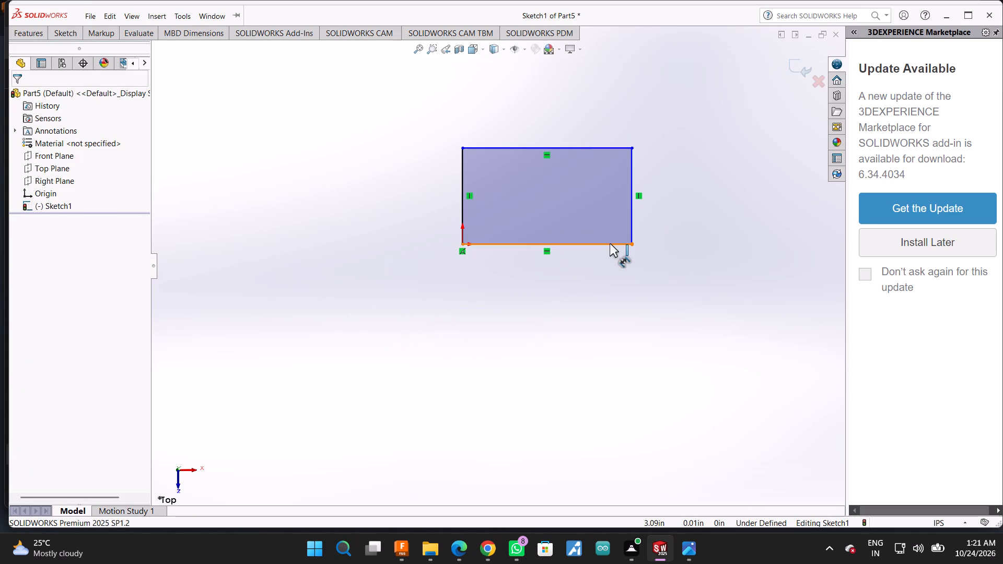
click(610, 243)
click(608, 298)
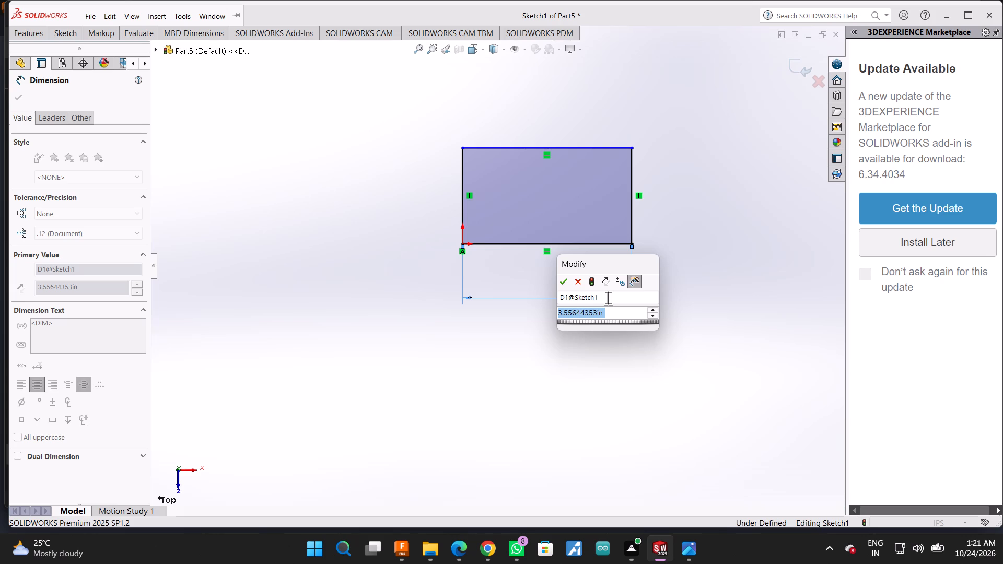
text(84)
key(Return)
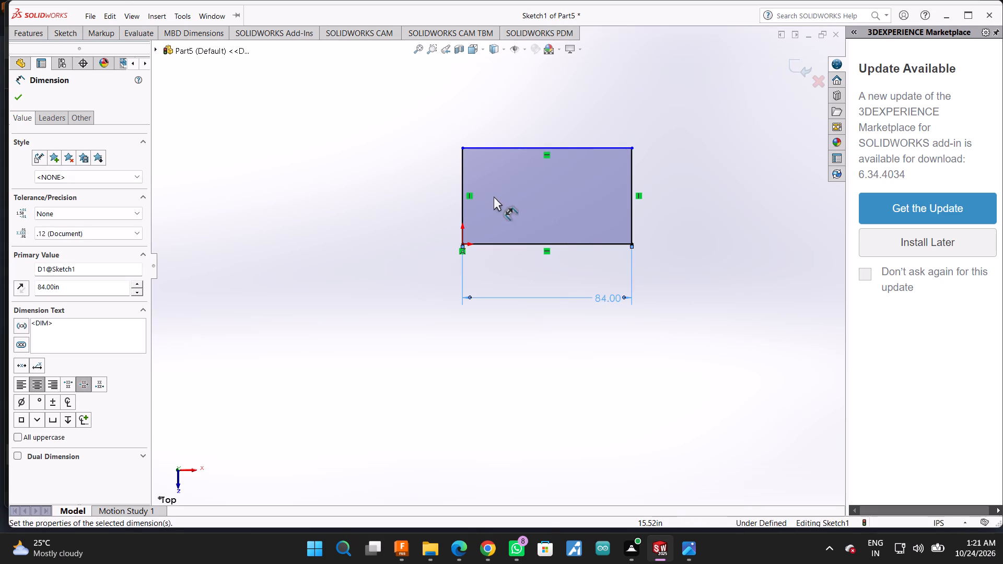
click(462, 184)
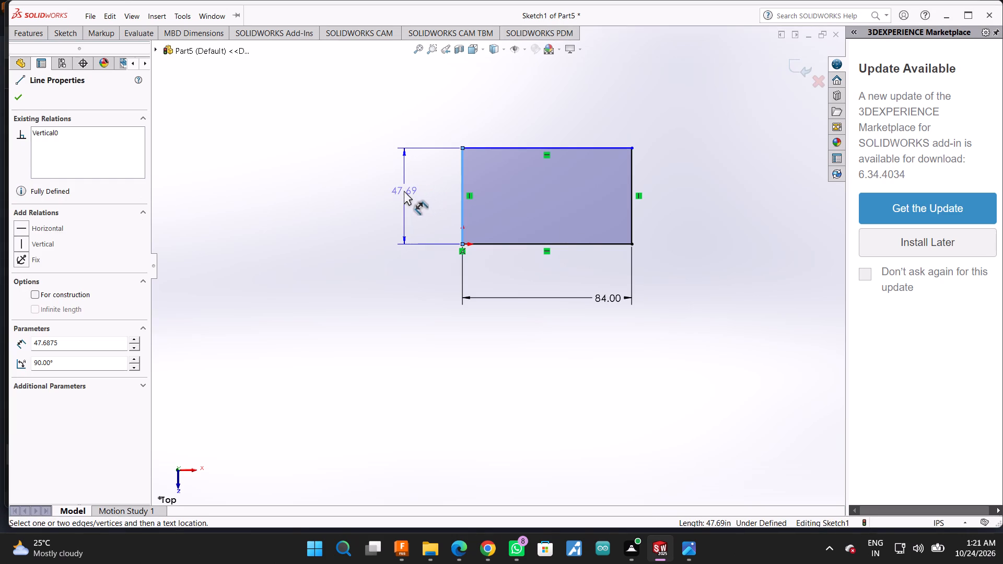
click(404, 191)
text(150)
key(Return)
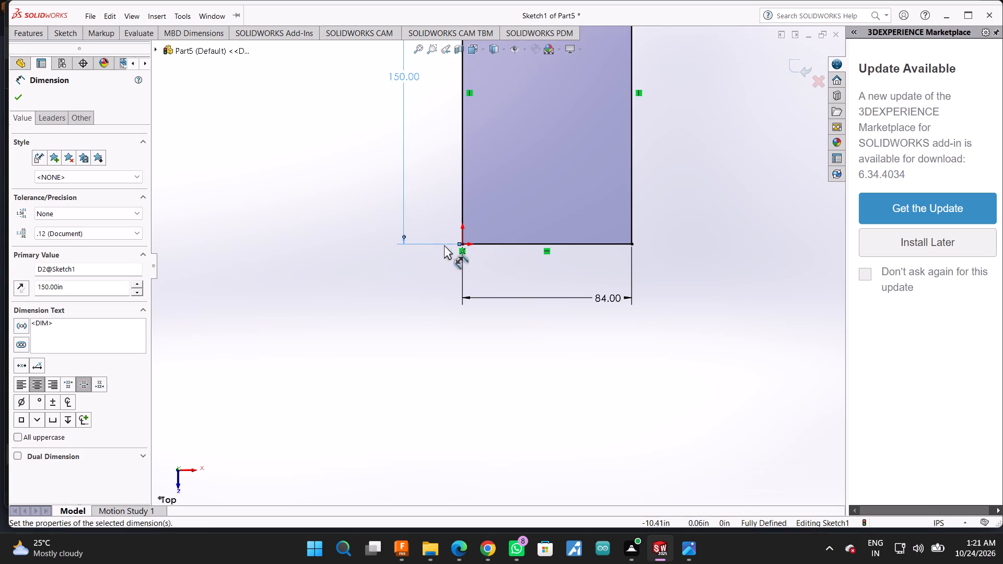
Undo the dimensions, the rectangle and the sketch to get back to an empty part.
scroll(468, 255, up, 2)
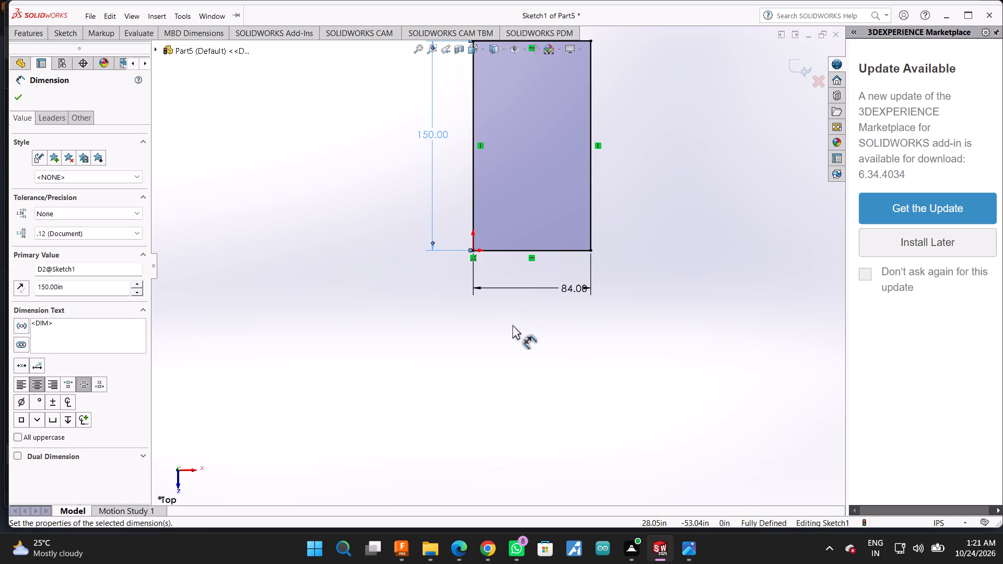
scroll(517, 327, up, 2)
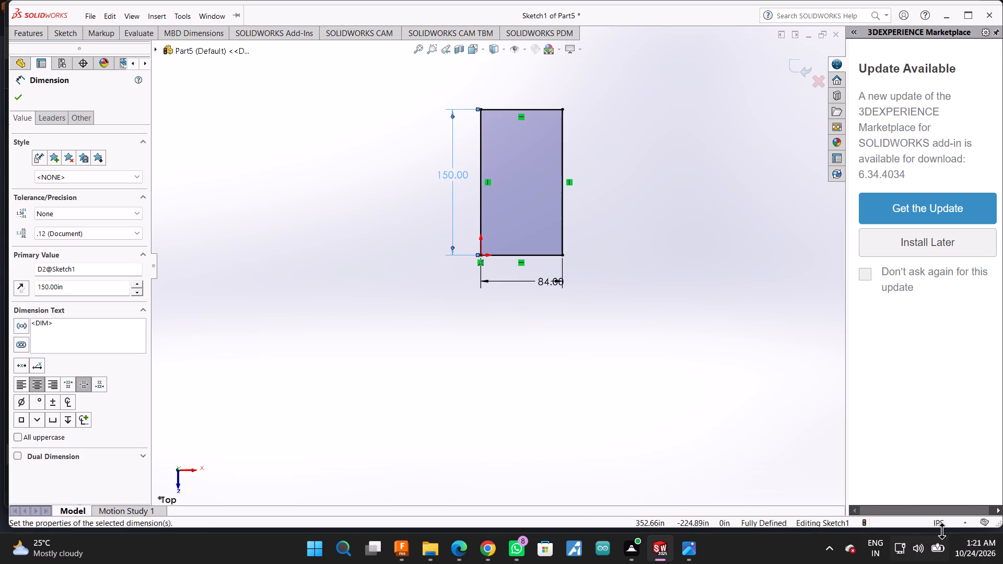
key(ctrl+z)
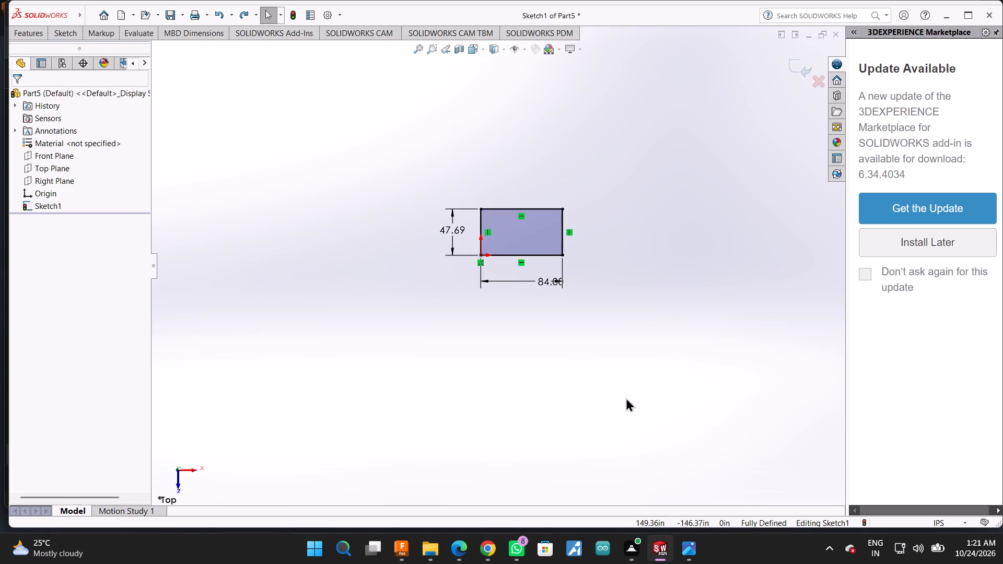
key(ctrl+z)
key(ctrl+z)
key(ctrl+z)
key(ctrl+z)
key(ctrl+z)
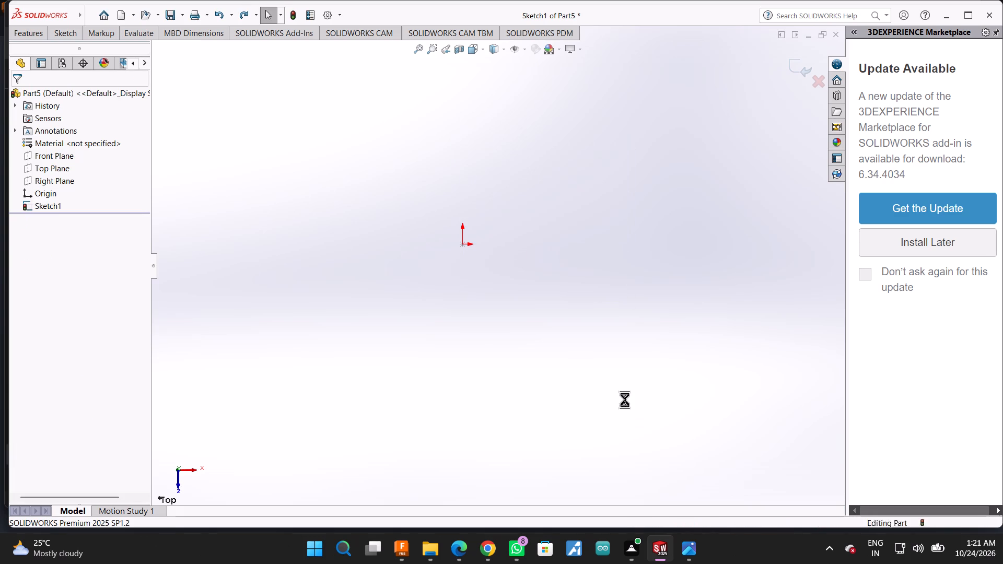
Change the document units to MMGS (millimeter, gram, second).
click(927, 520)
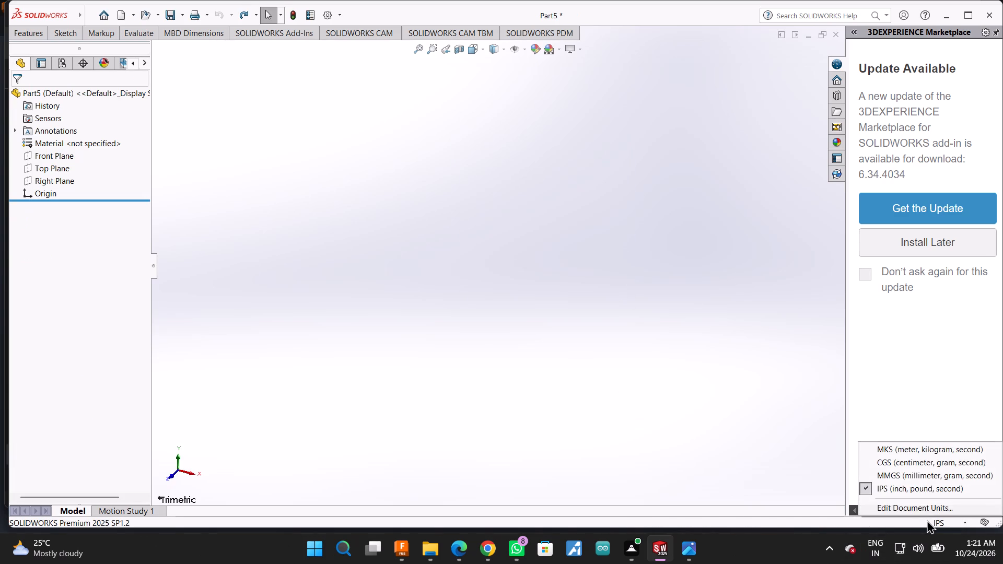
click(915, 472)
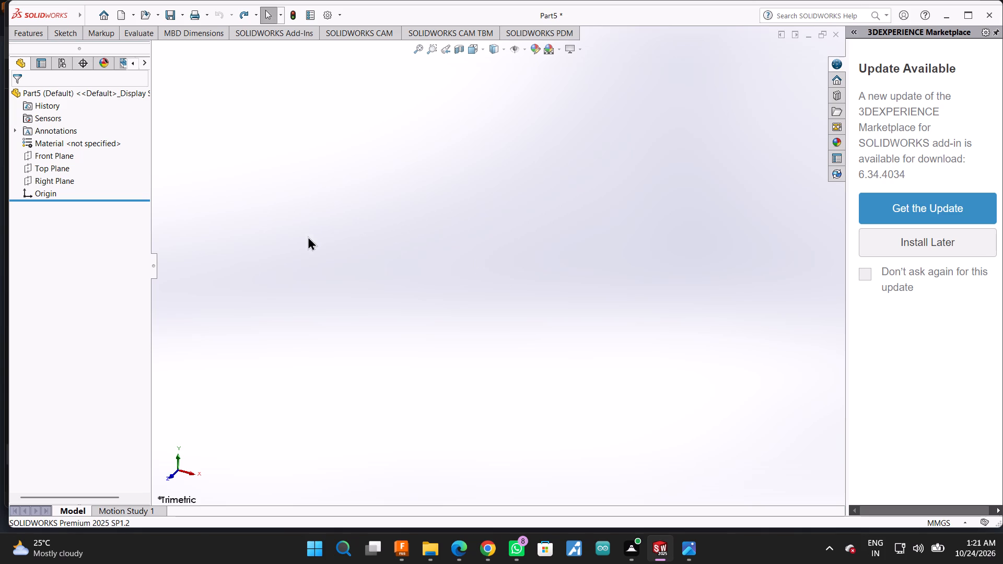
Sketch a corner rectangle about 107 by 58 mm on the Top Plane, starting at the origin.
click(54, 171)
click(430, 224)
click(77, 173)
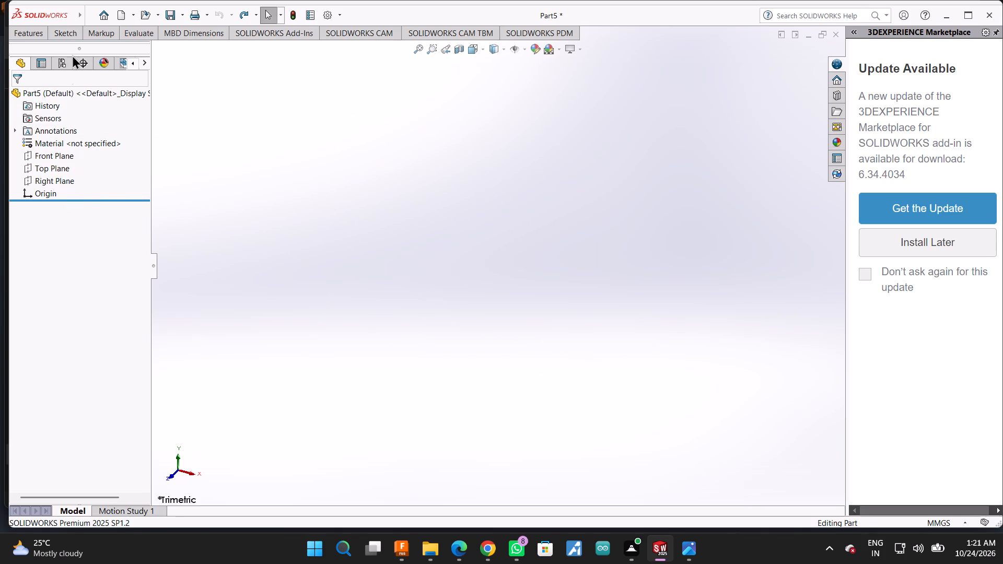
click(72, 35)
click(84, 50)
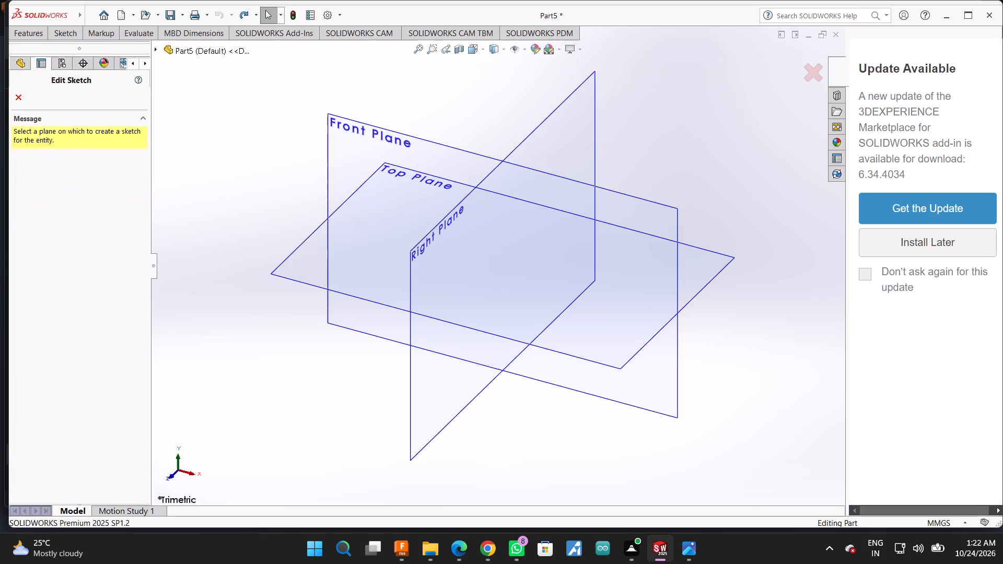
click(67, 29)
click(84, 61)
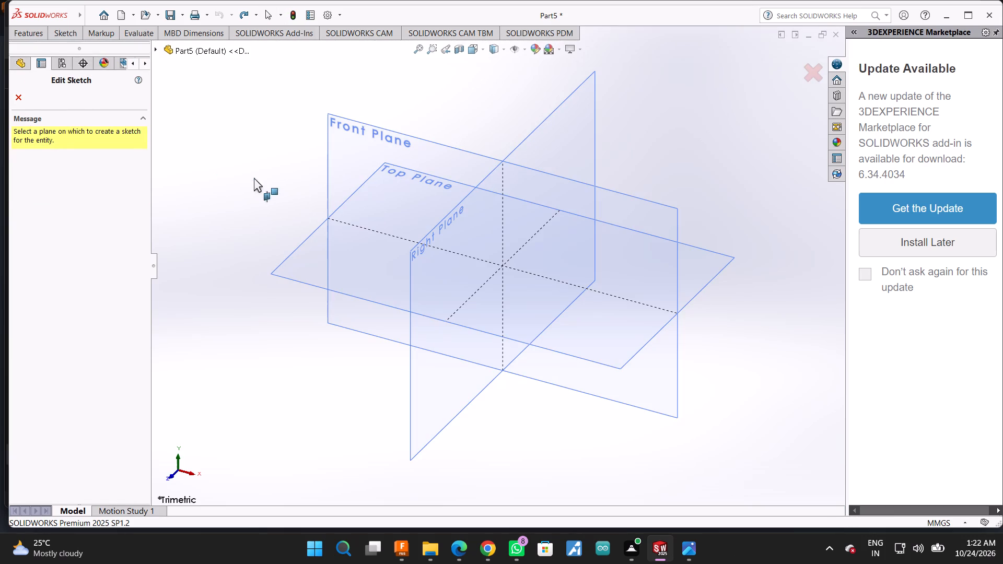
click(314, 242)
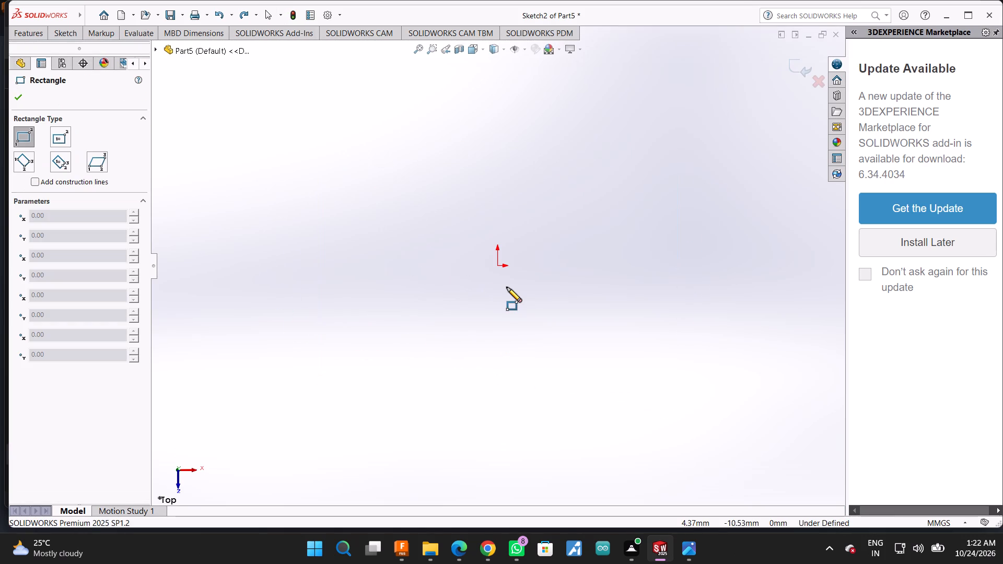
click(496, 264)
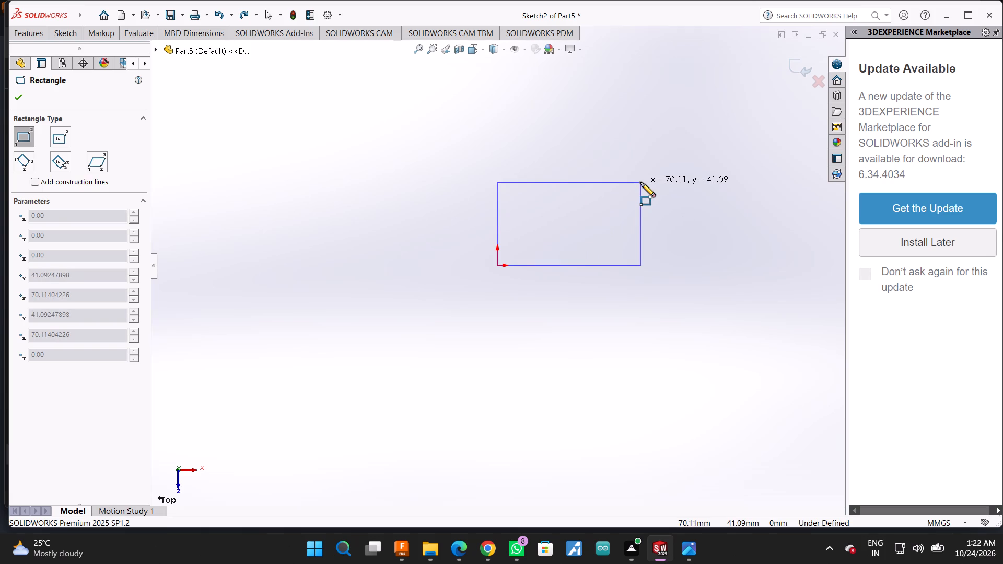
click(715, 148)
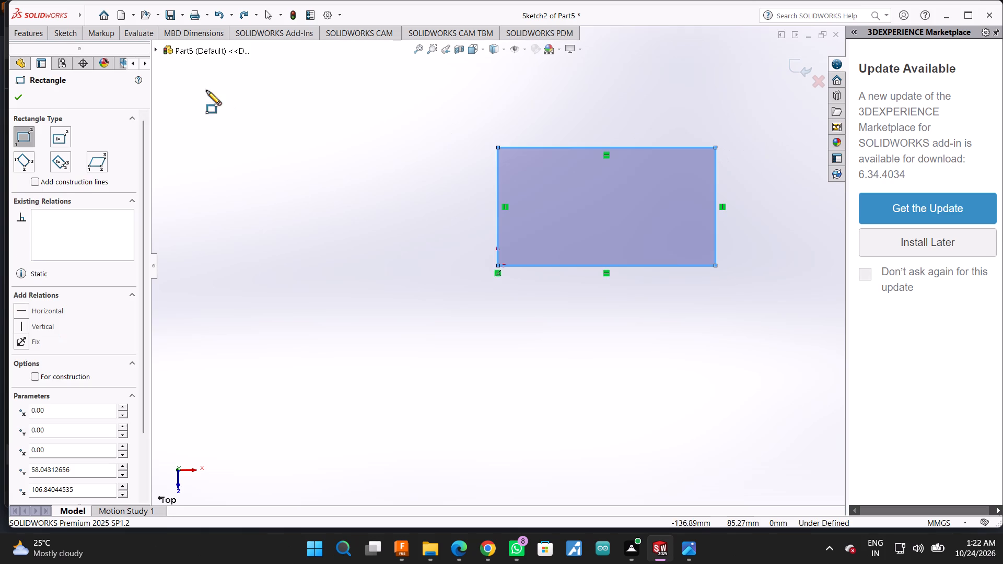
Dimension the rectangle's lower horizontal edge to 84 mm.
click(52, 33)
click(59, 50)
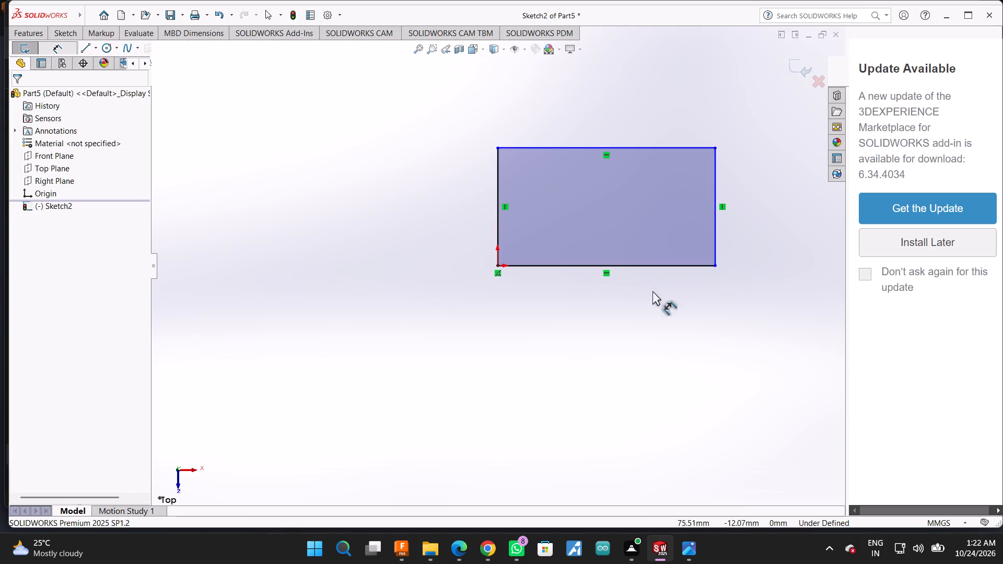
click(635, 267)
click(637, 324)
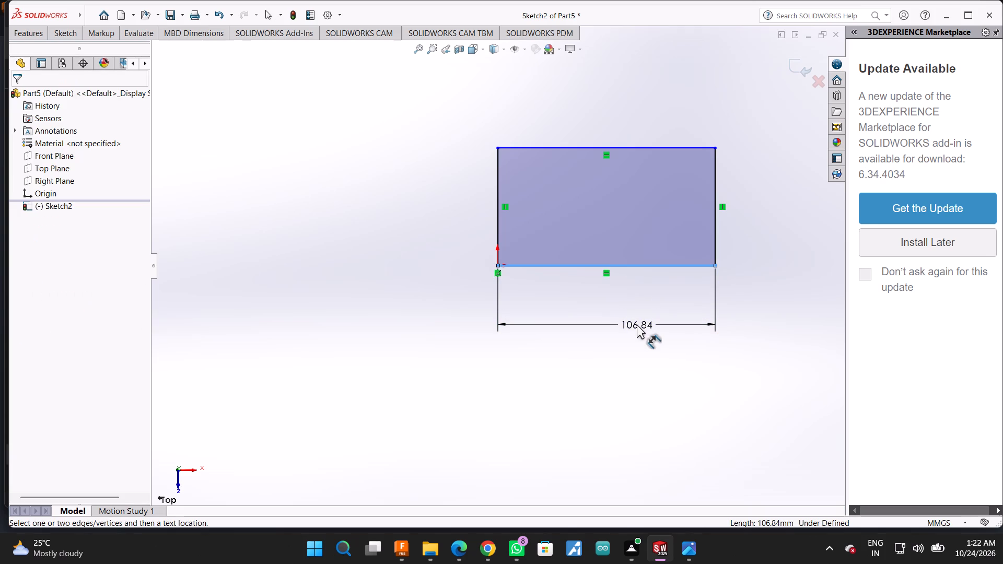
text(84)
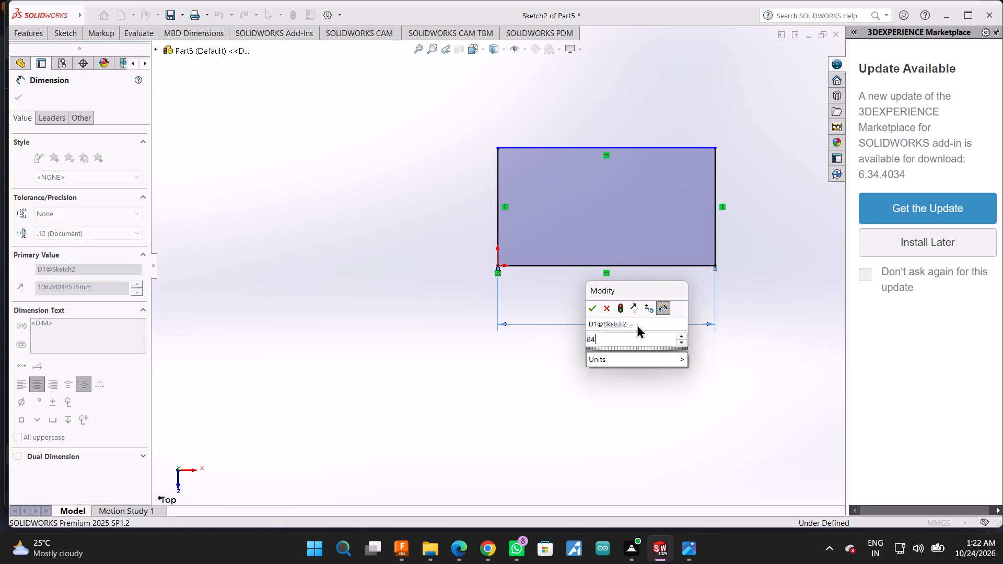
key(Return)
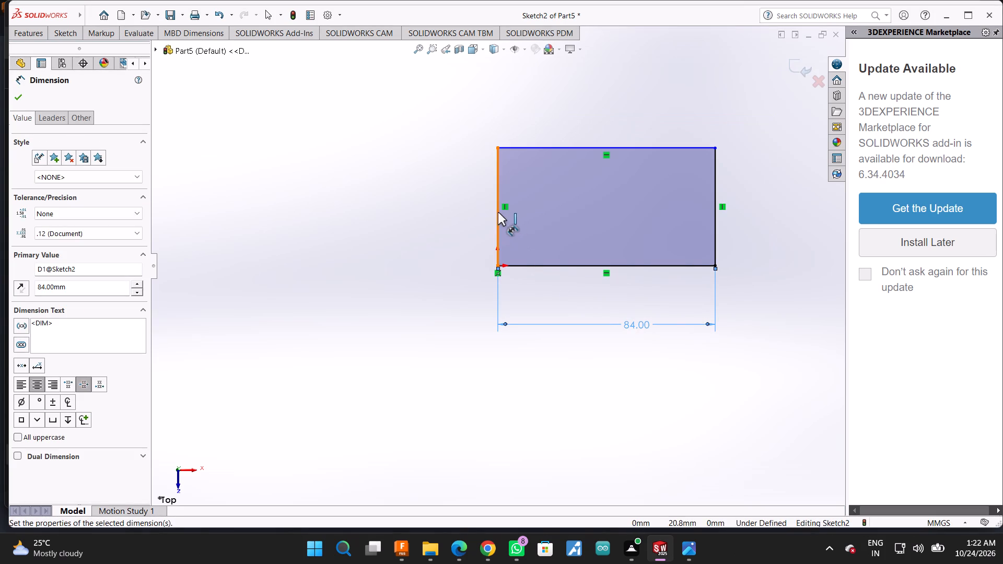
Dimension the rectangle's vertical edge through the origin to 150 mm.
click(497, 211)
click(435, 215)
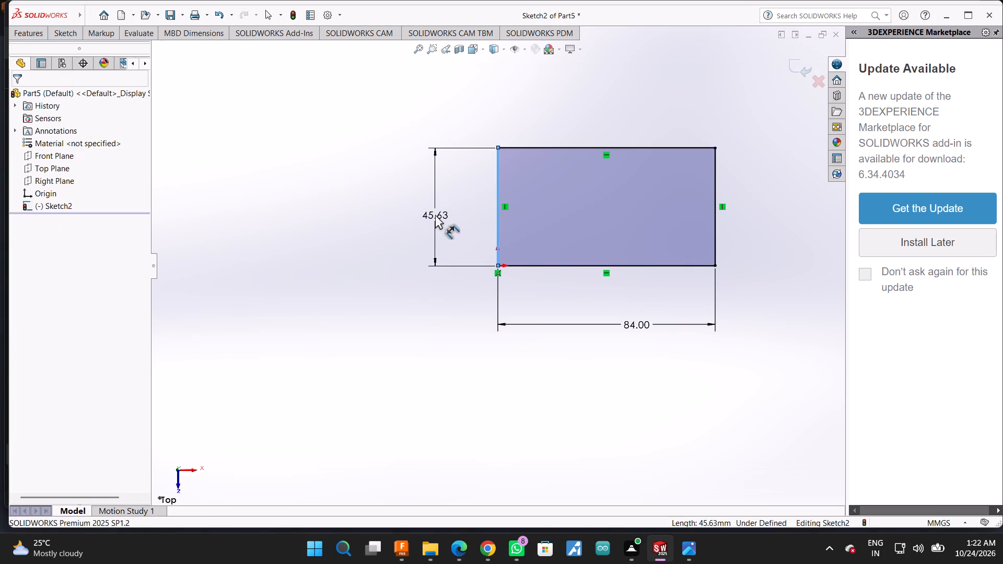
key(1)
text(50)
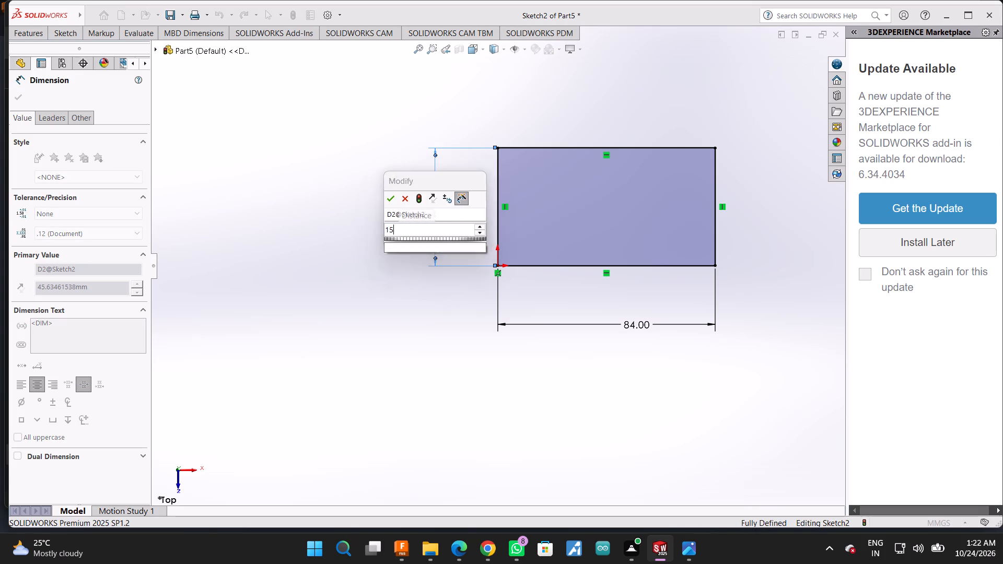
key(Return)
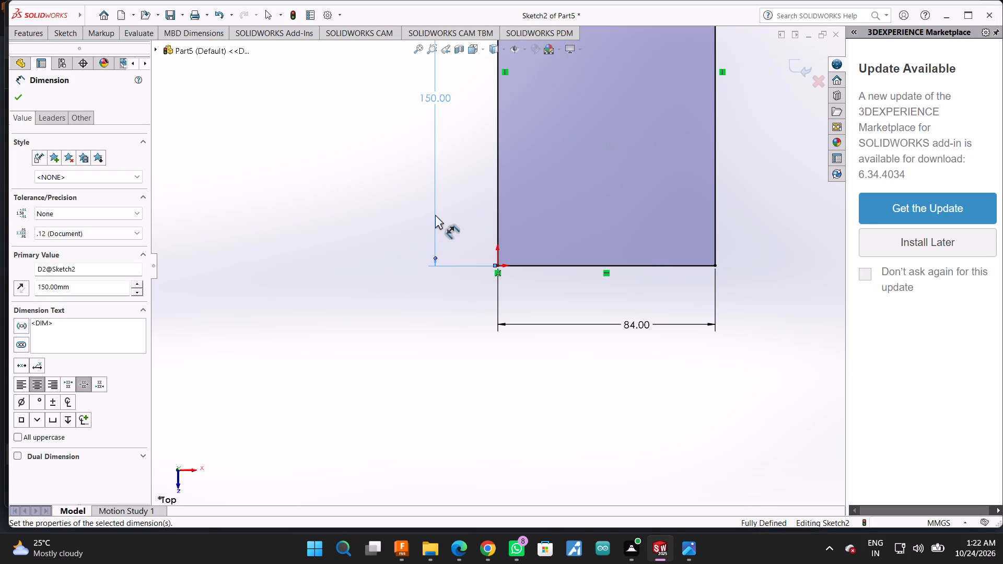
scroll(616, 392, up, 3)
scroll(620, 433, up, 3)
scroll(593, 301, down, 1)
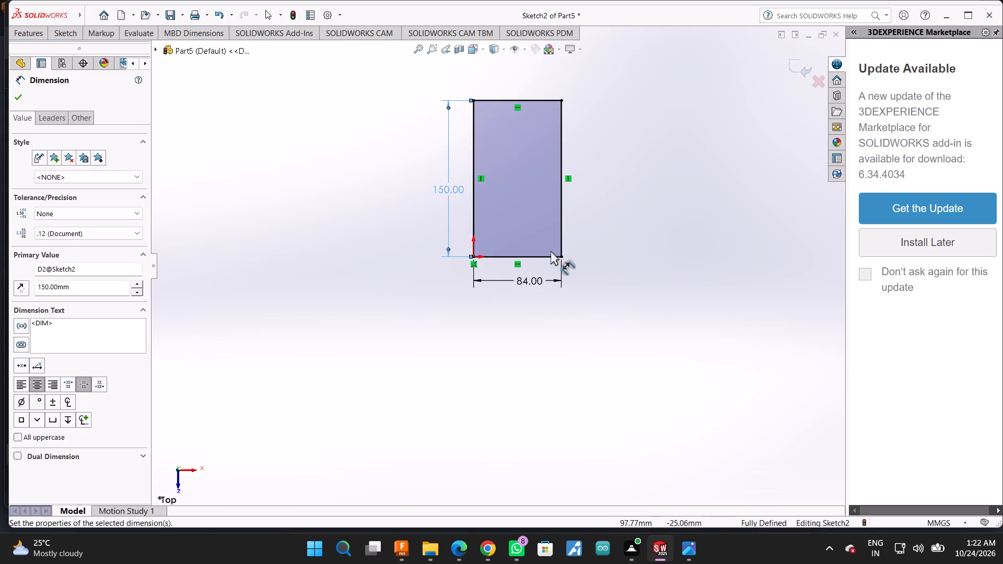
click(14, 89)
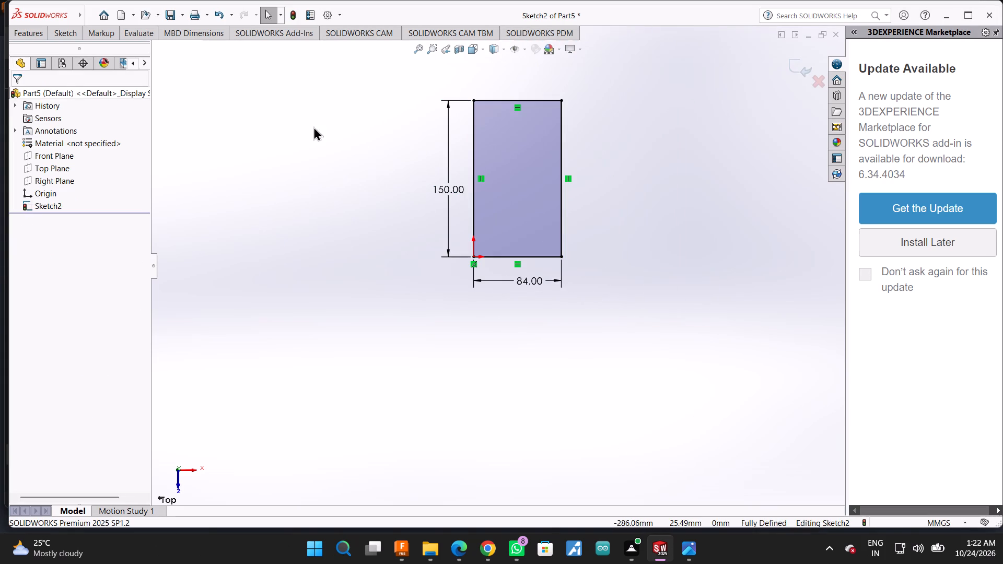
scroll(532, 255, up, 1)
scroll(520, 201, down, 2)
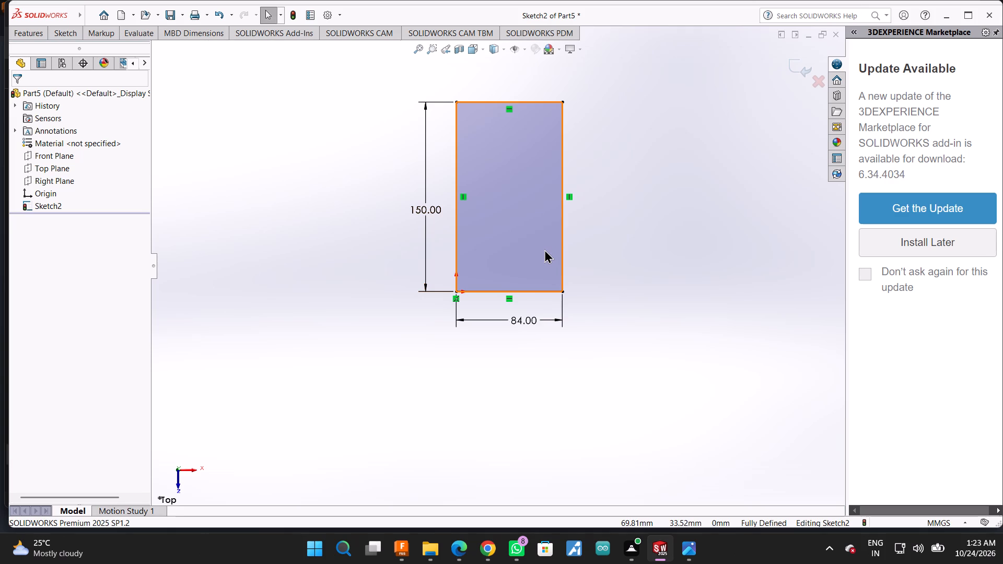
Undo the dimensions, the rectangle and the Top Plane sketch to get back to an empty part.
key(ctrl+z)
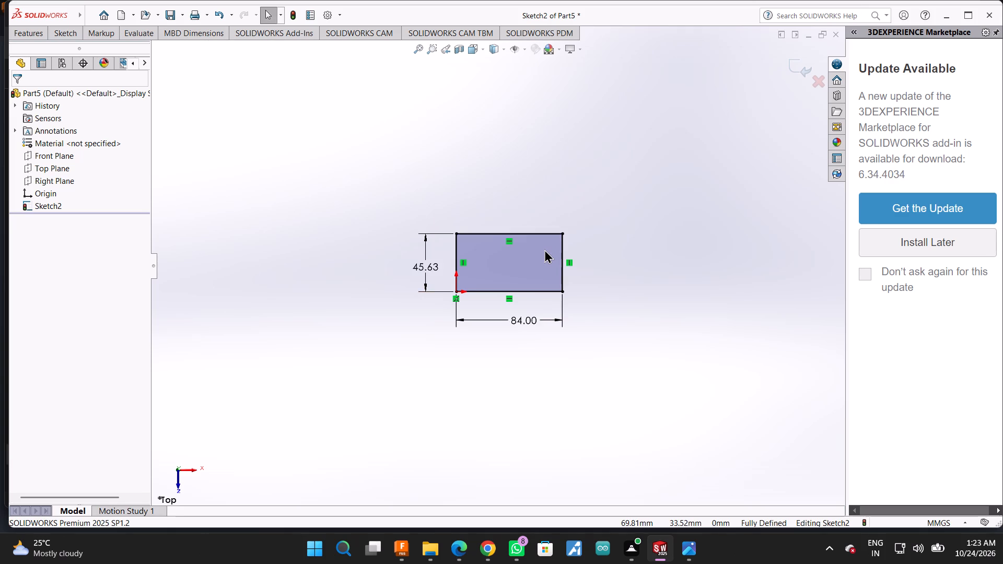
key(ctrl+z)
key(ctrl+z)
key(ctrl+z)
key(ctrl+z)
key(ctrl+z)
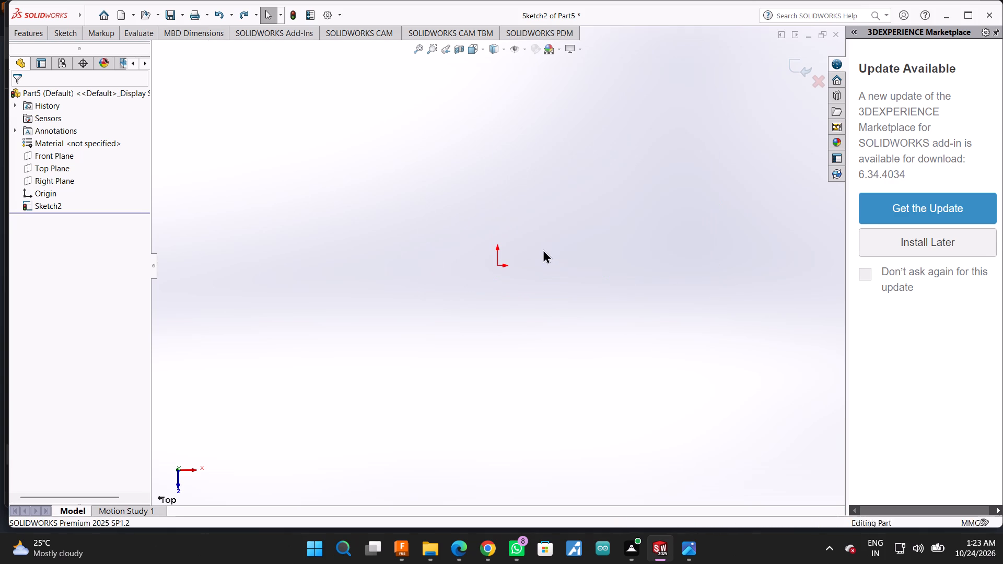
On the Right Plane, sketch a closed five-line profile: base about 112 mm from the origin, vertical end, shorter top, slope down to a 5.7 mm vertical edge.
click(38, 180)
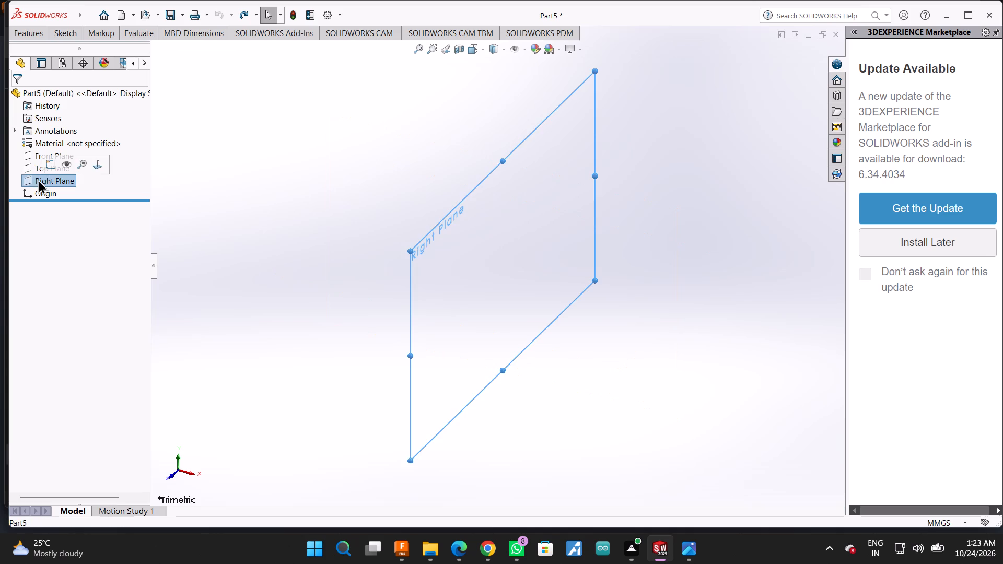
click(91, 161)
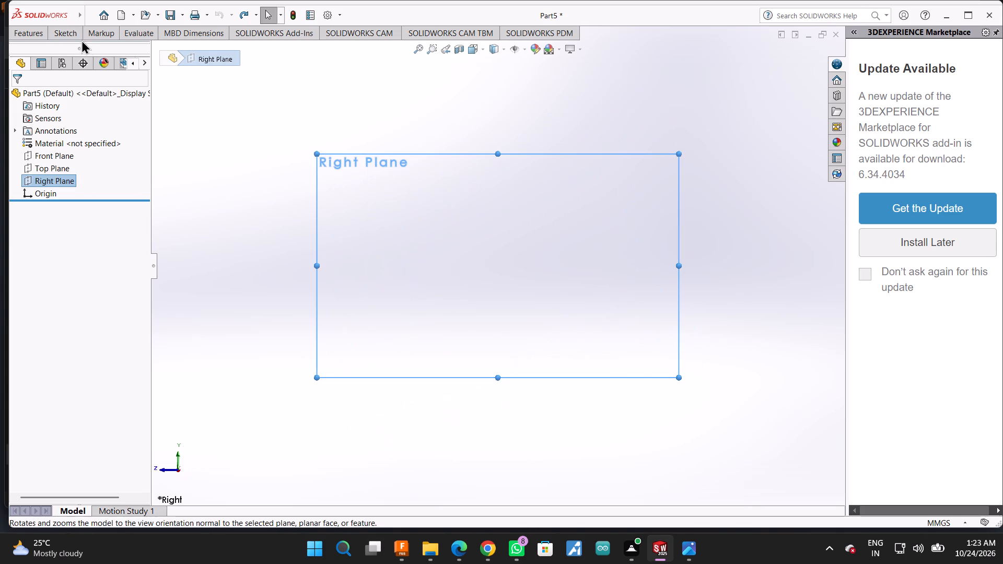
click(69, 33)
click(81, 48)
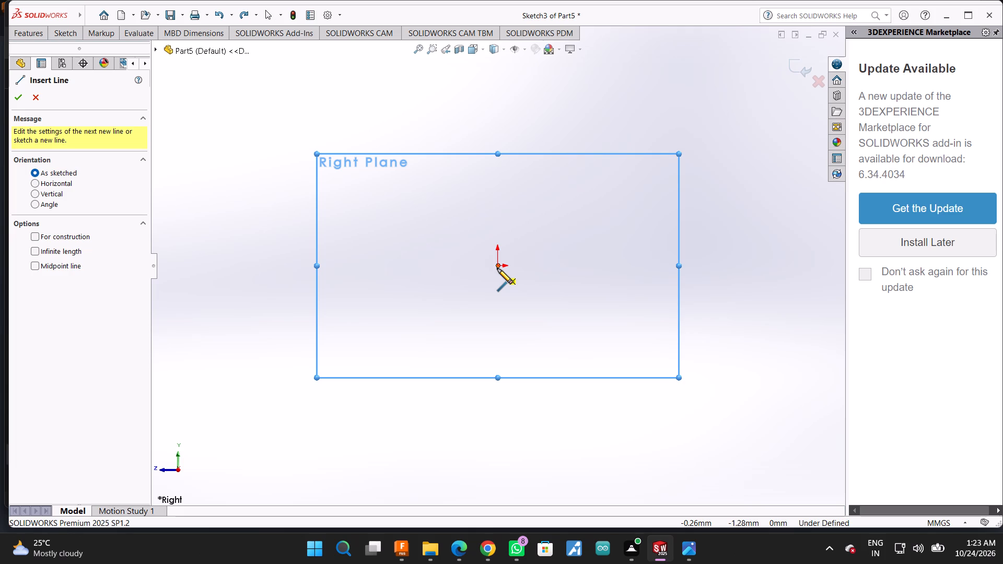
click(497, 268)
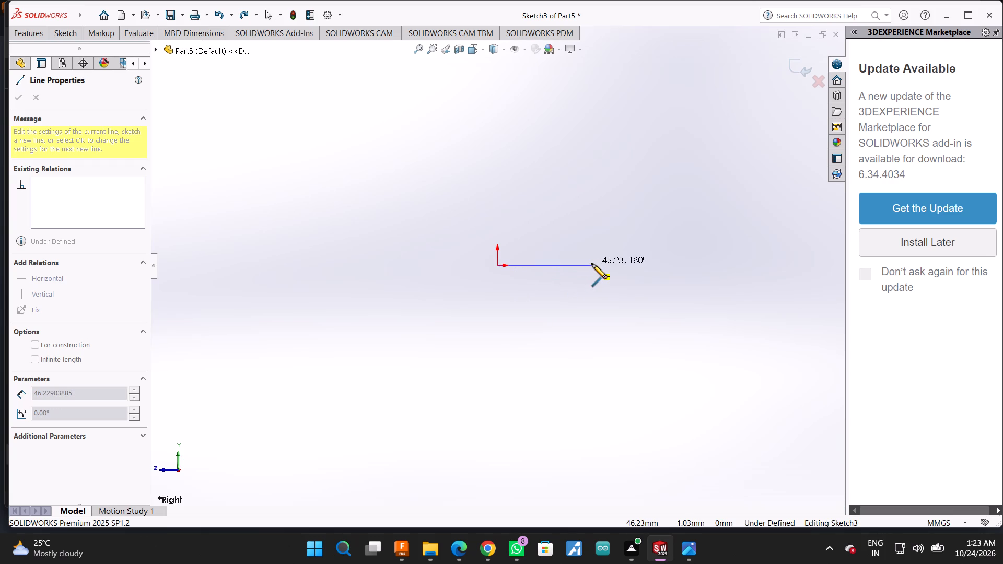
text(150)
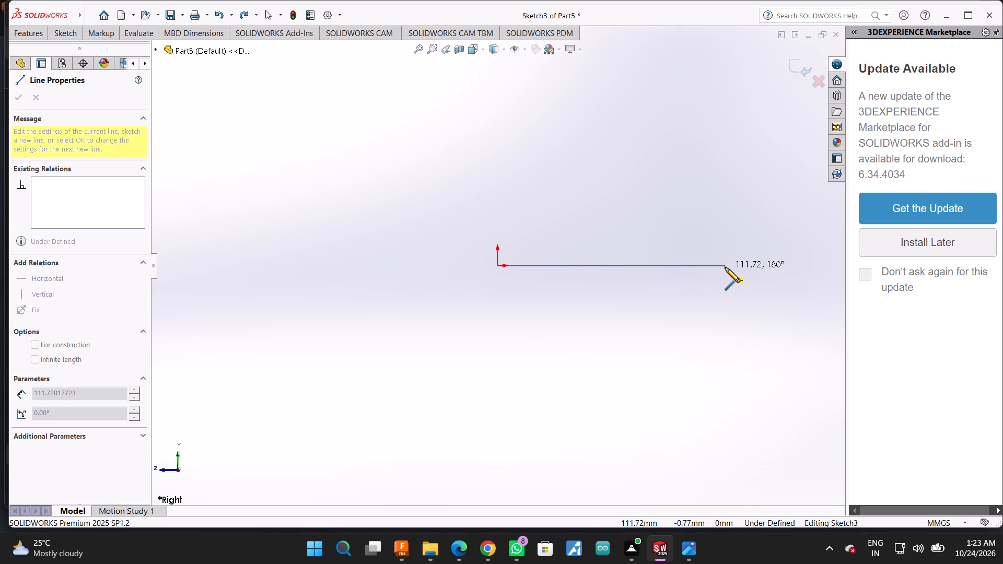
click(725, 267)
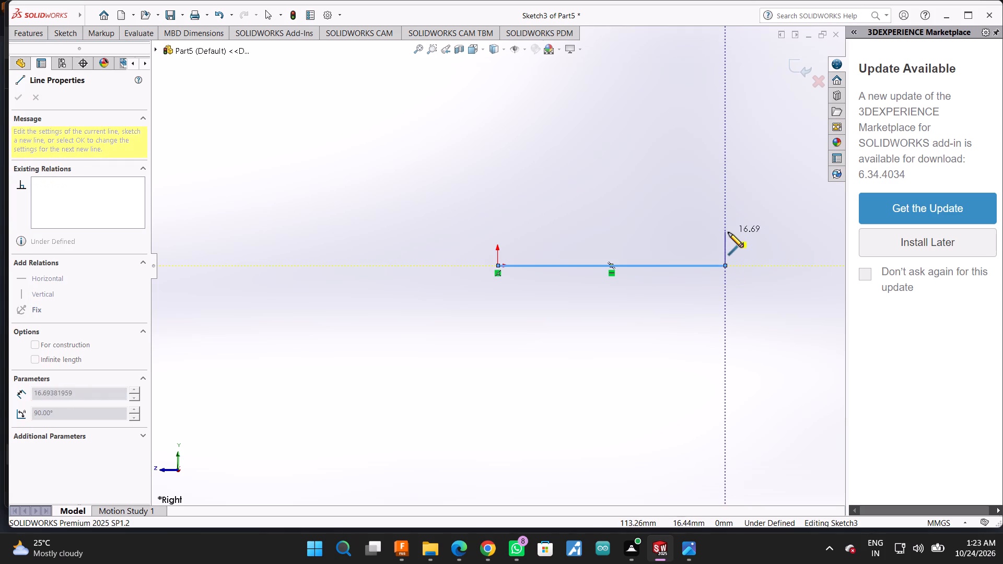
click(727, 224)
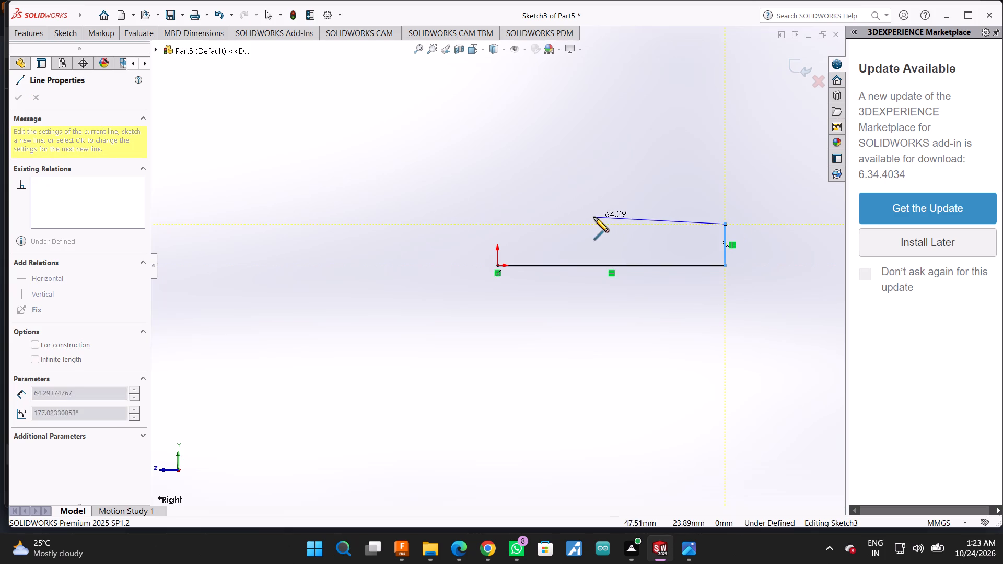
click(576, 222)
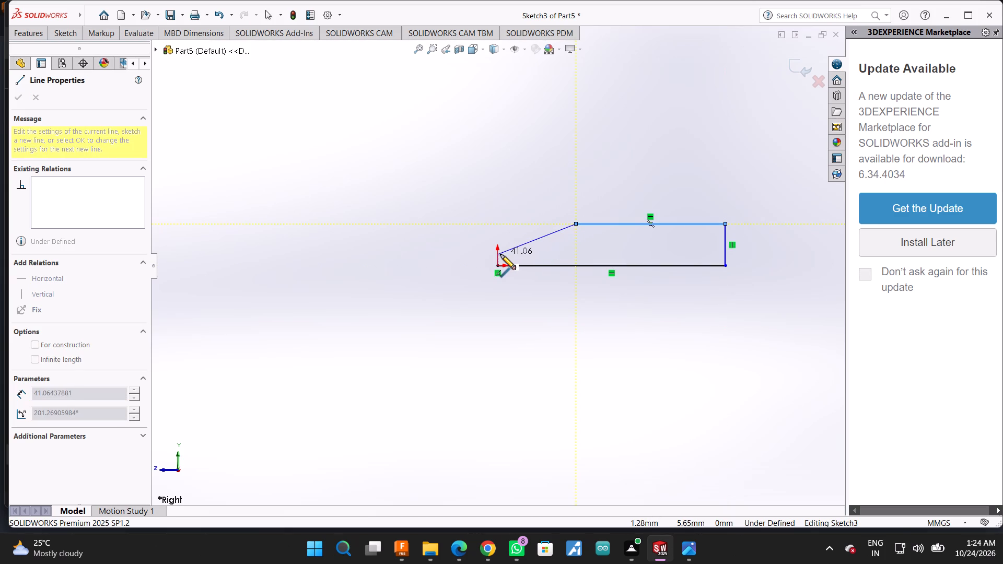
click(500, 254)
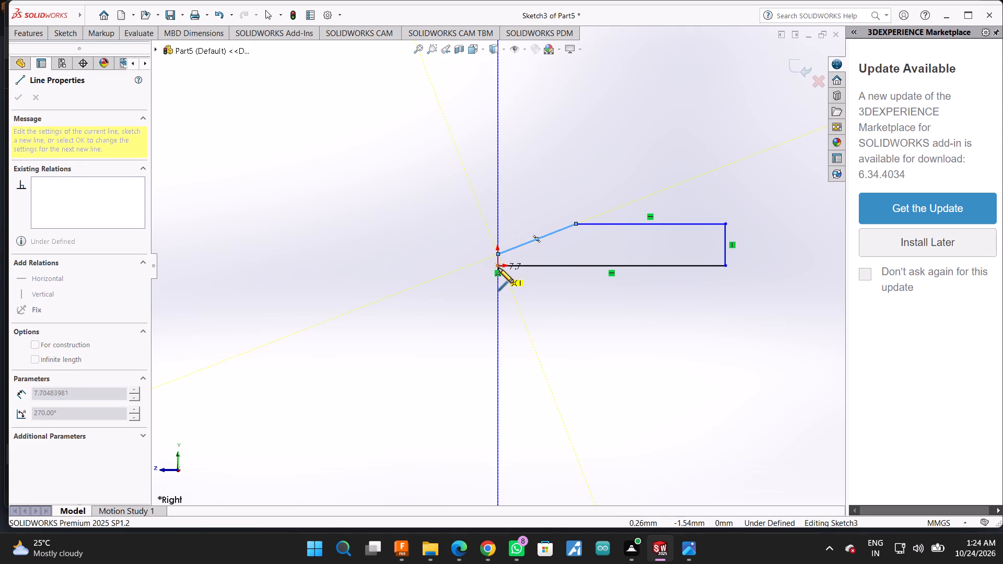
scroll(498, 266, down, 5)
click(498, 266)
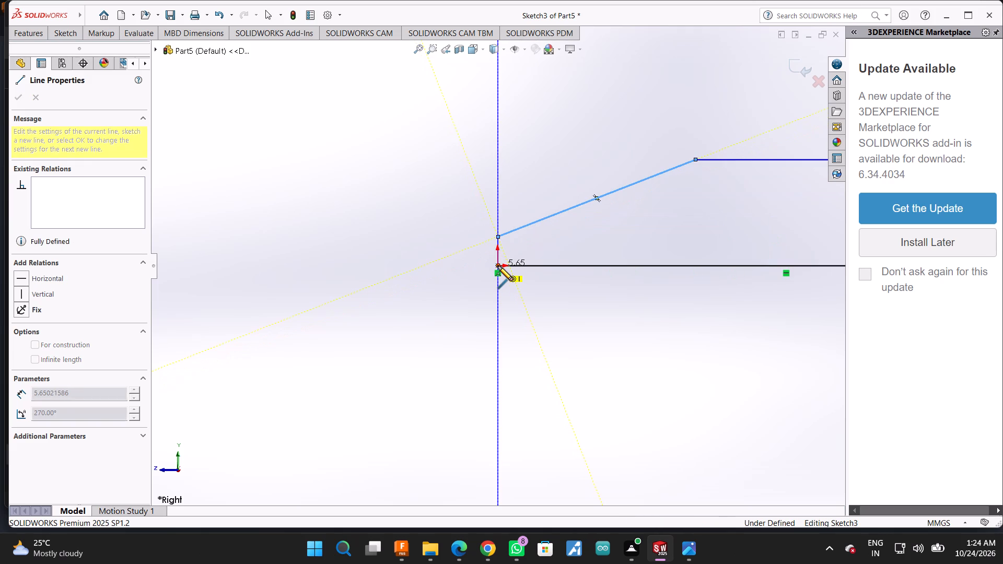
scroll(472, 347, up, 4)
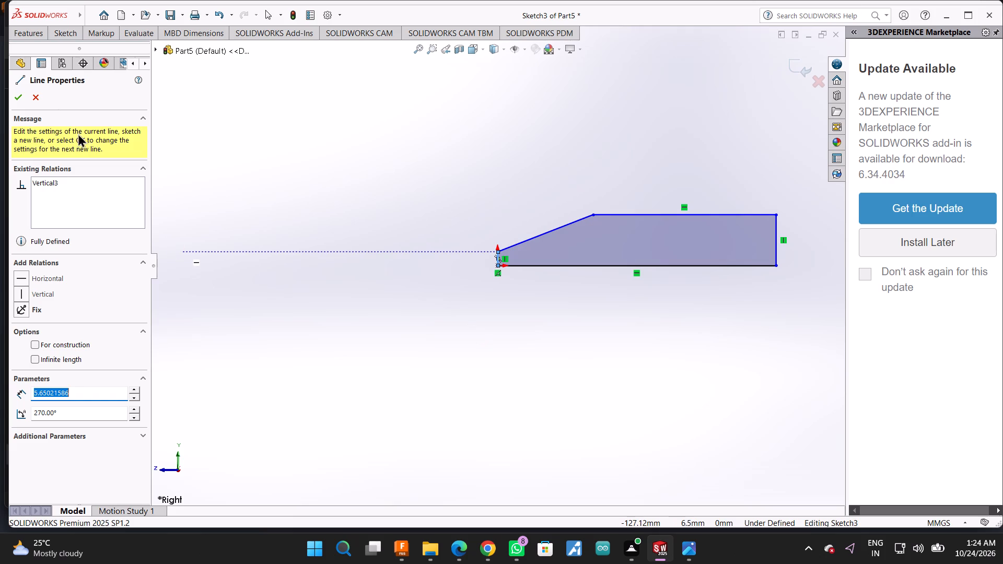
Dimension the profile's horizontal base line to 150 mm.
click(58, 38)
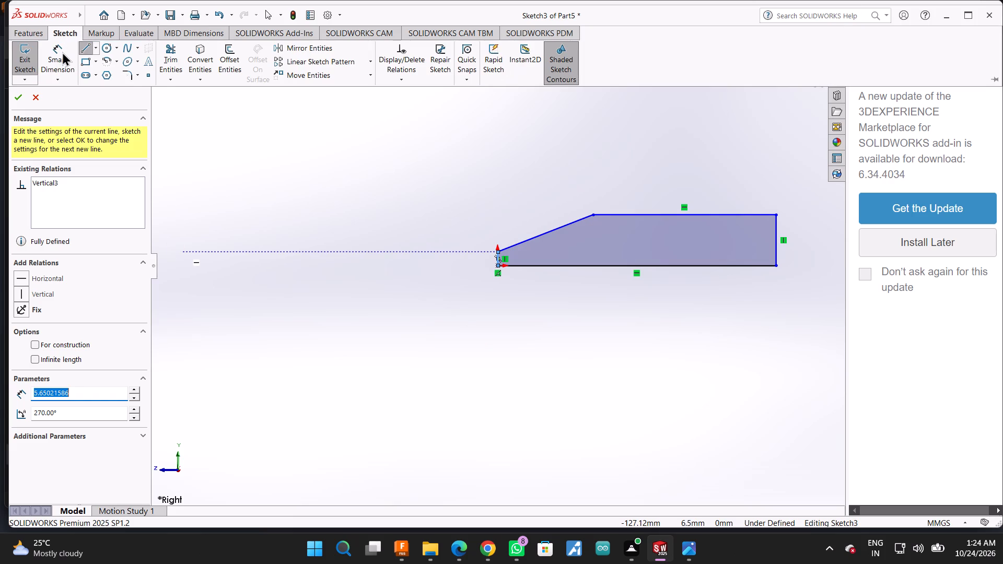
click(62, 52)
click(674, 261)
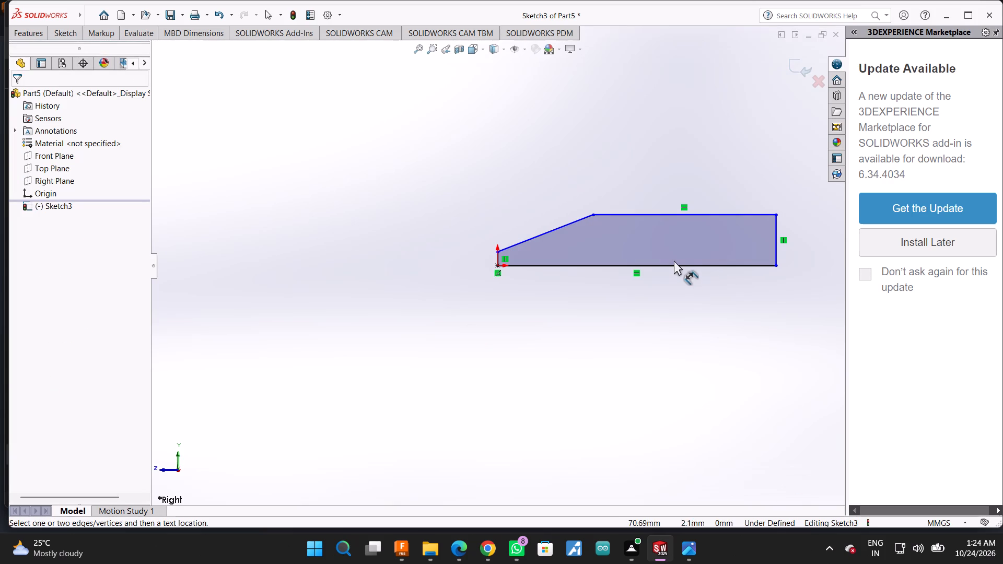
click(674, 263)
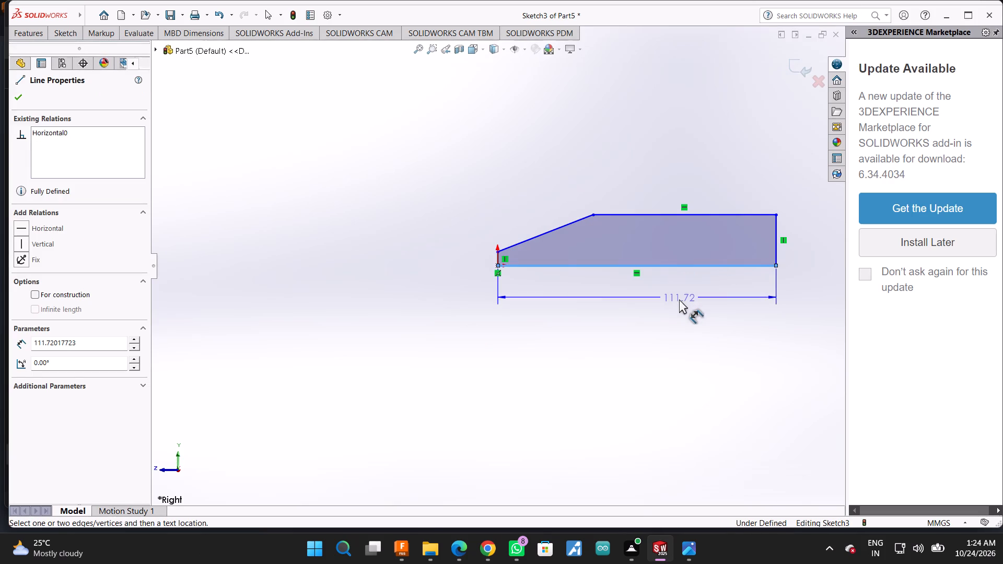
click(679, 310)
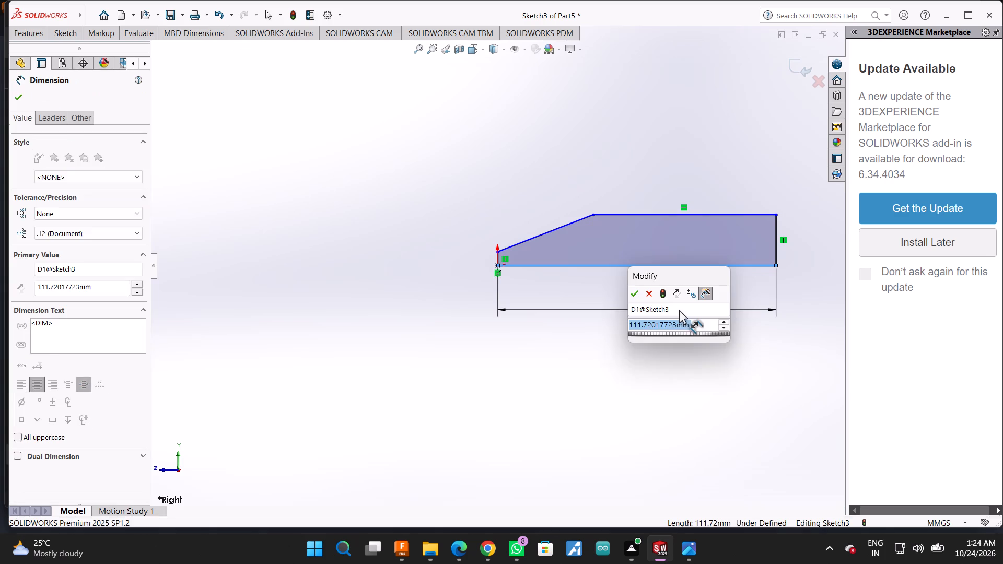
text(150)
key(Return)
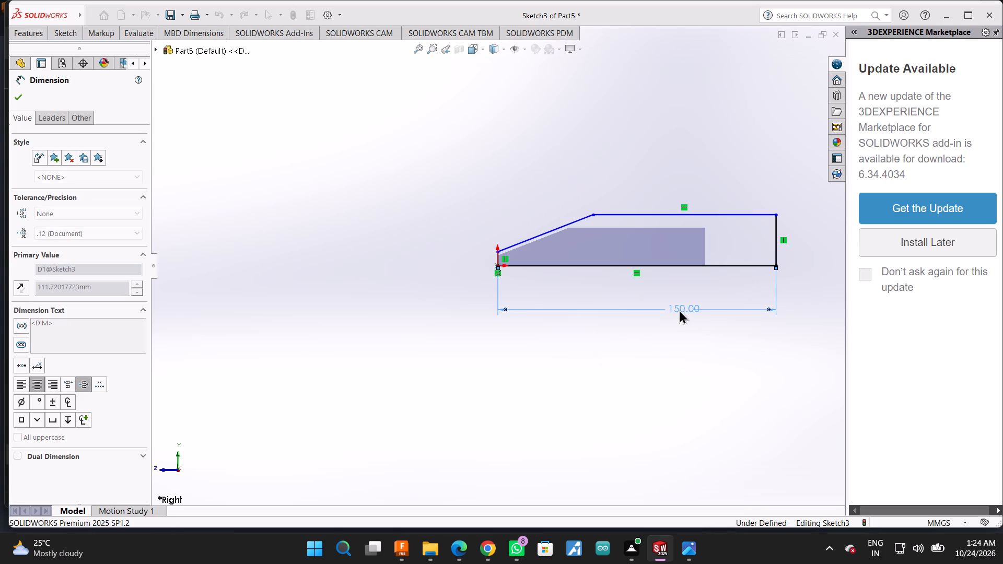
Dimension the taller vertical edge at the end of the profile away from the origin.
click(773, 247)
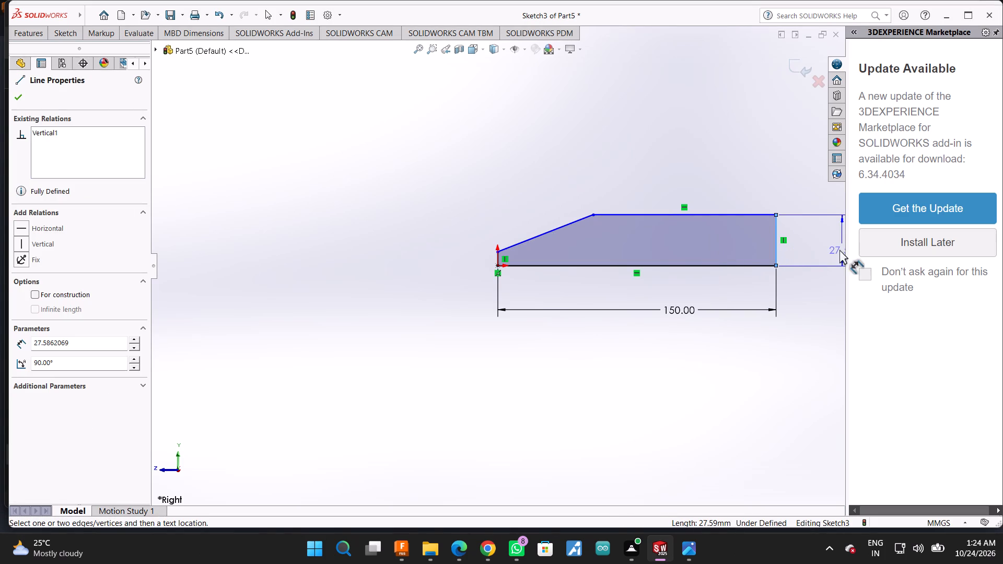
scroll(834, 241, up, 2)
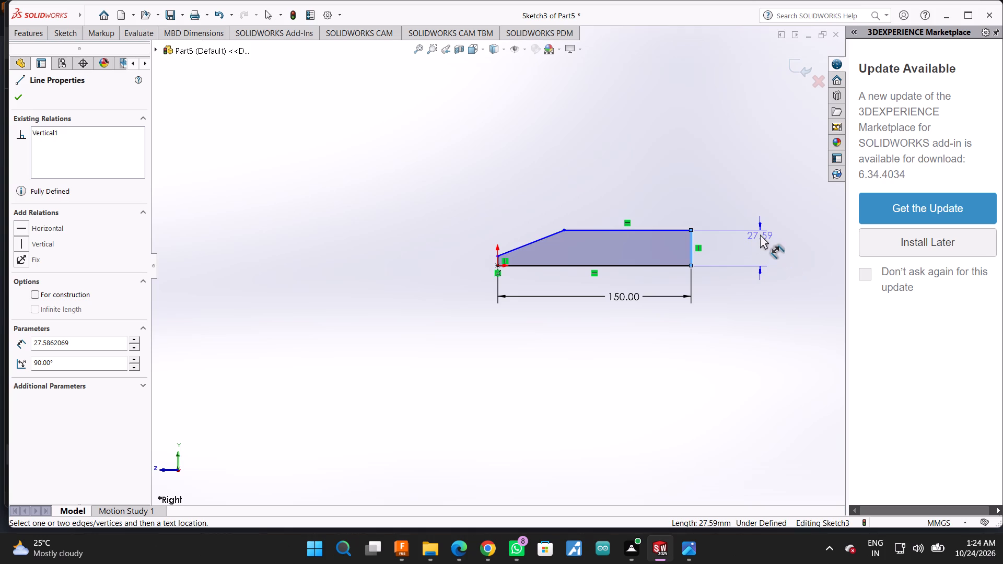
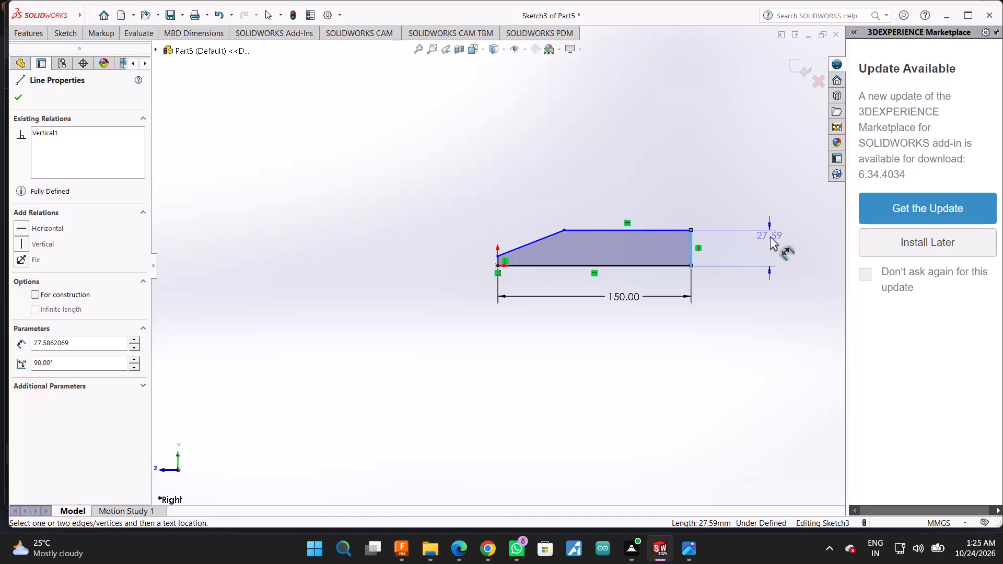
Set the height of the profile's taller vertical edge to 30 mm.
click(770, 236)
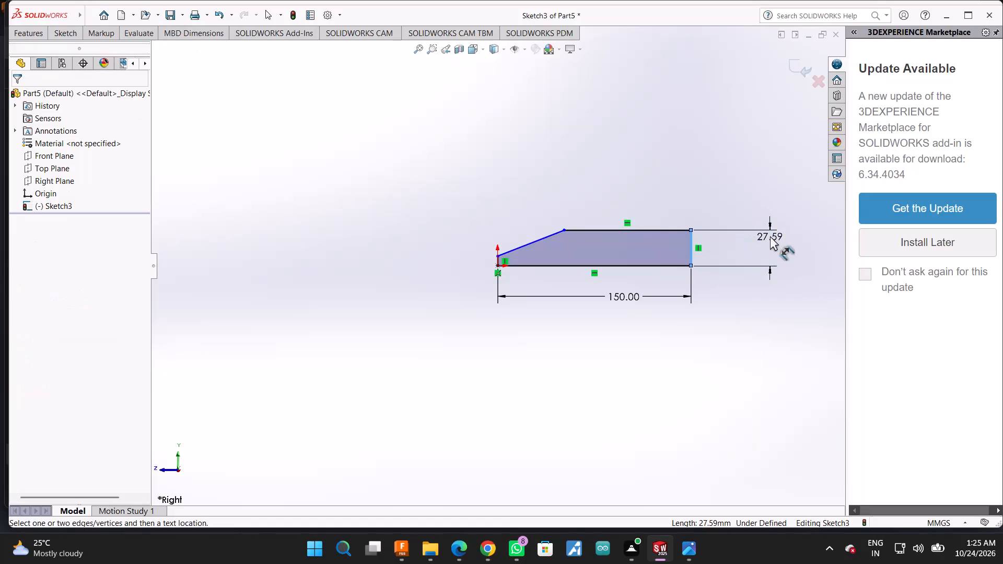
text(30)
key(Return)
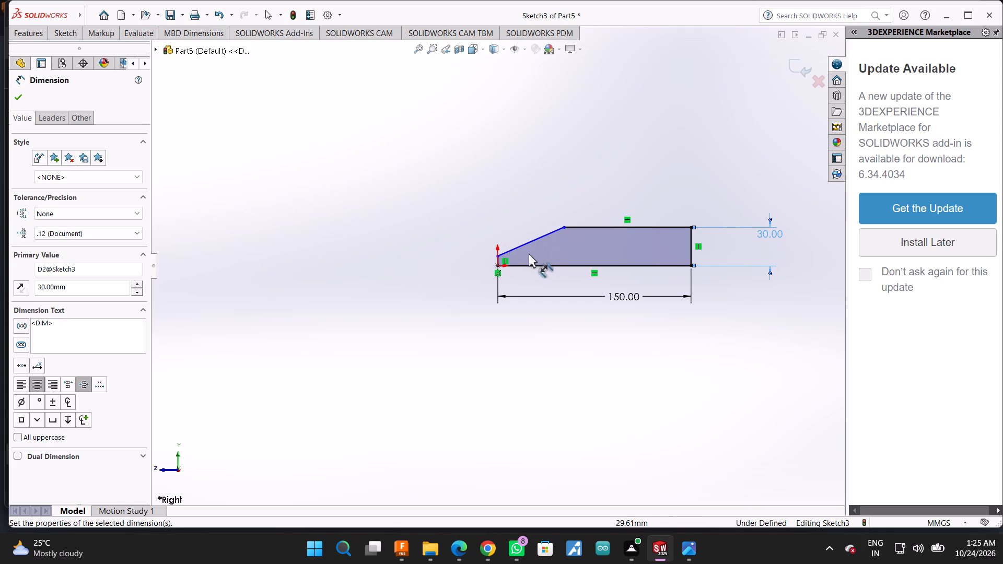
Dimension the short vertical edge at the origin to 10 mm.
click(496, 264)
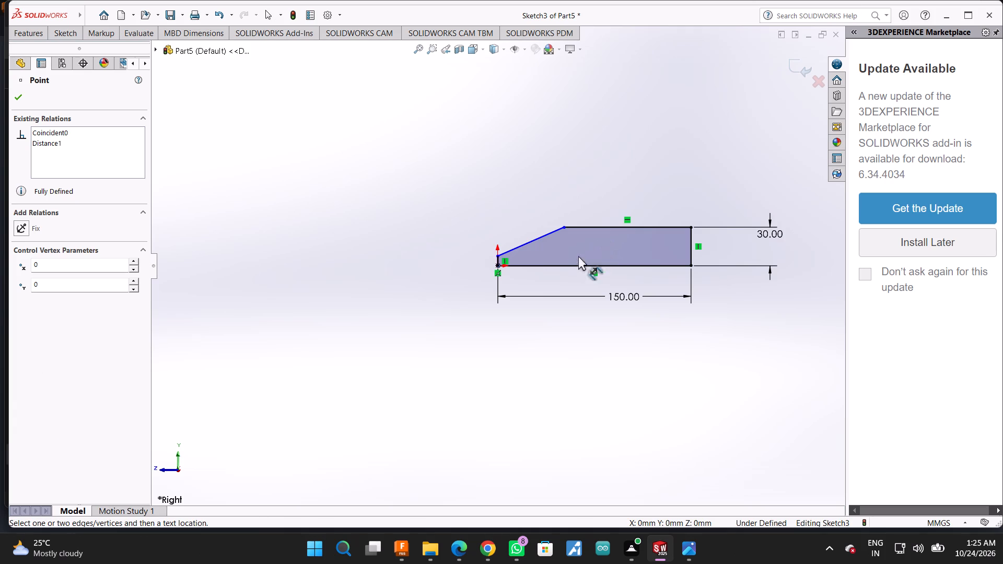
click(501, 261)
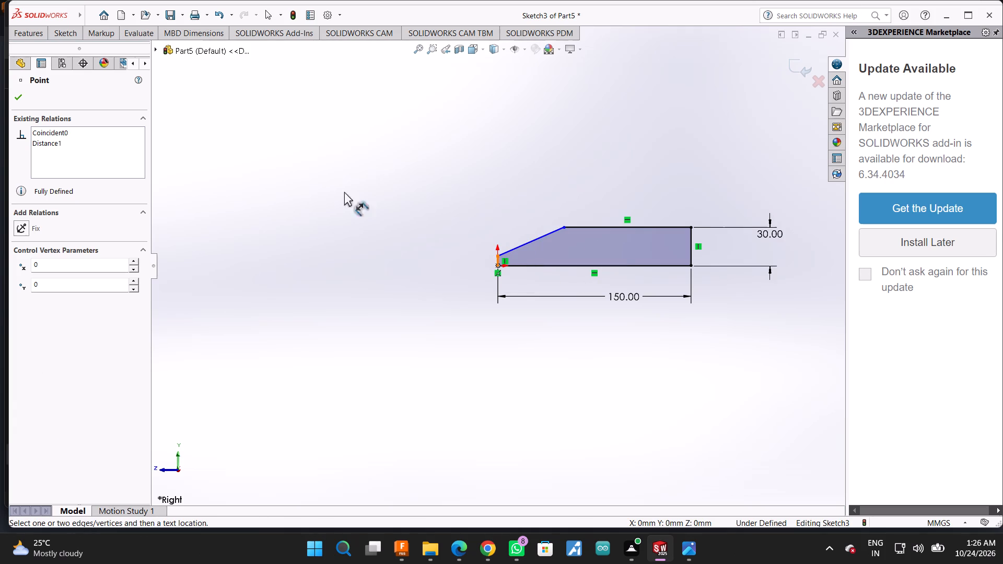
click(497, 261)
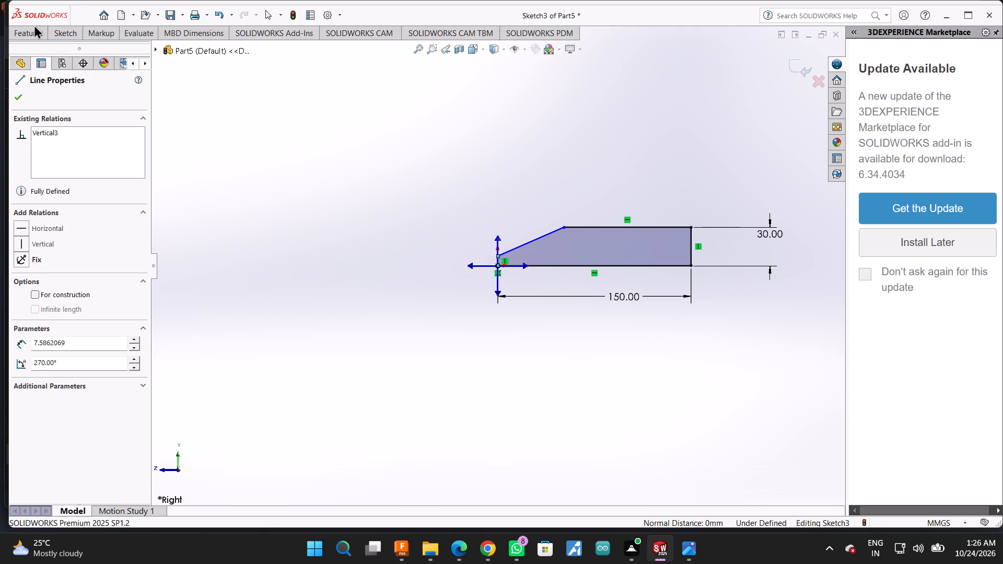
click(71, 37)
click(66, 46)
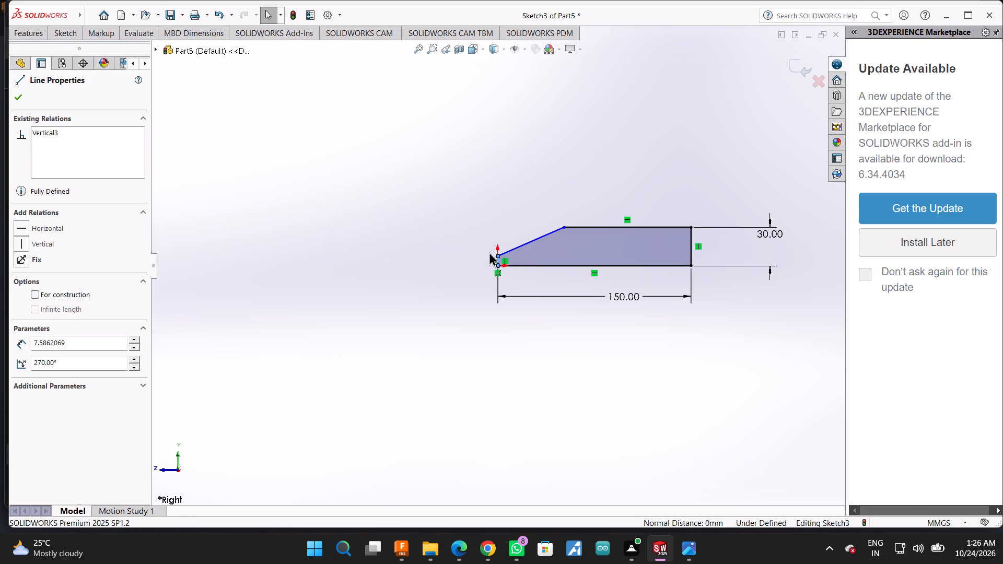
scroll(503, 258, down, 4)
click(490, 266)
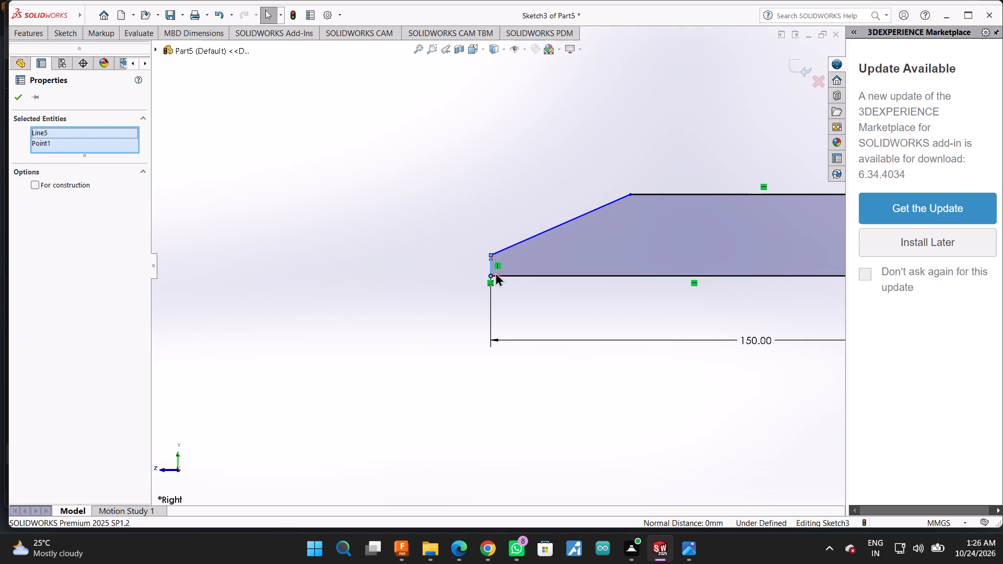
click(488, 266)
drag(490, 266, 479, 269)
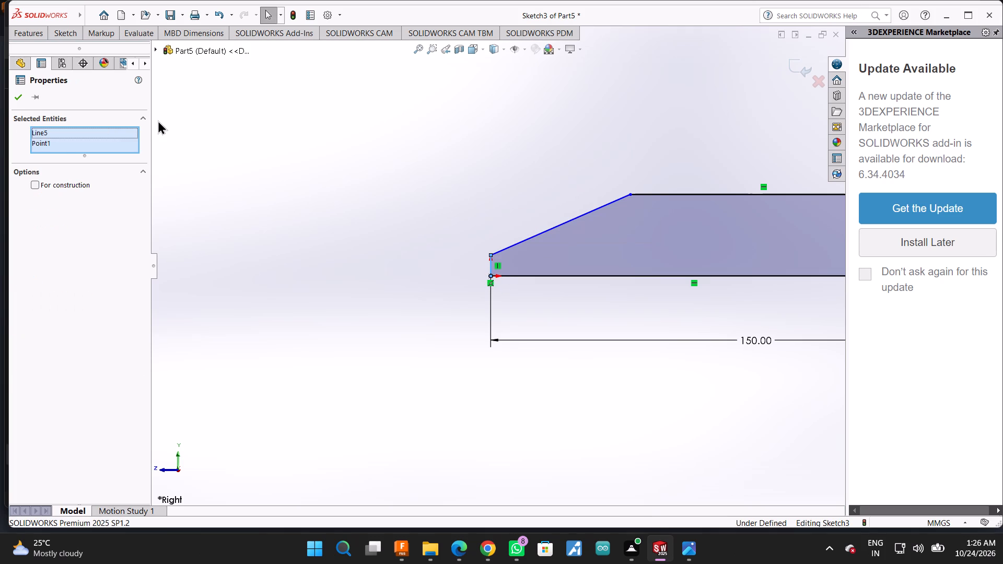
click(158, 120)
click(62, 33)
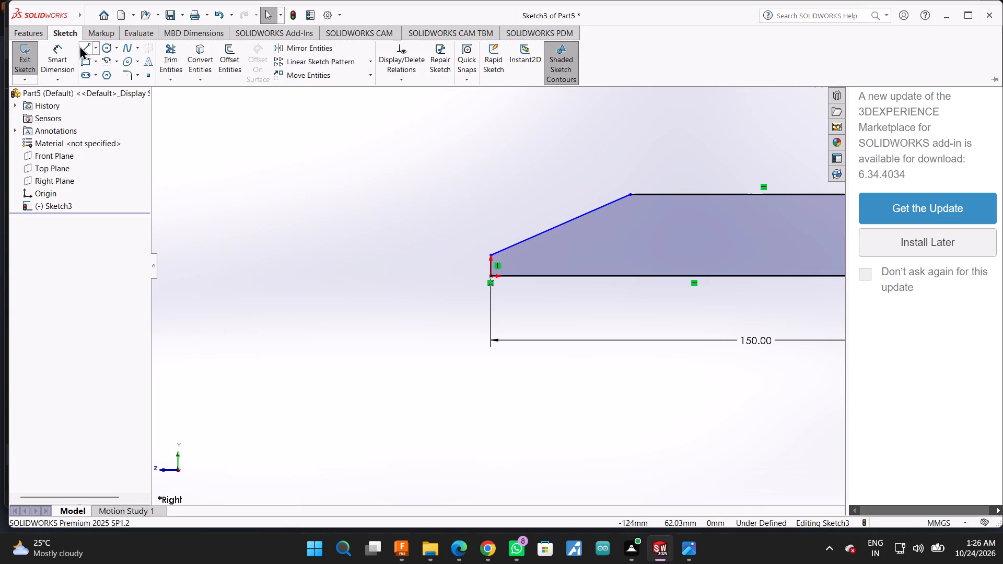
click(67, 51)
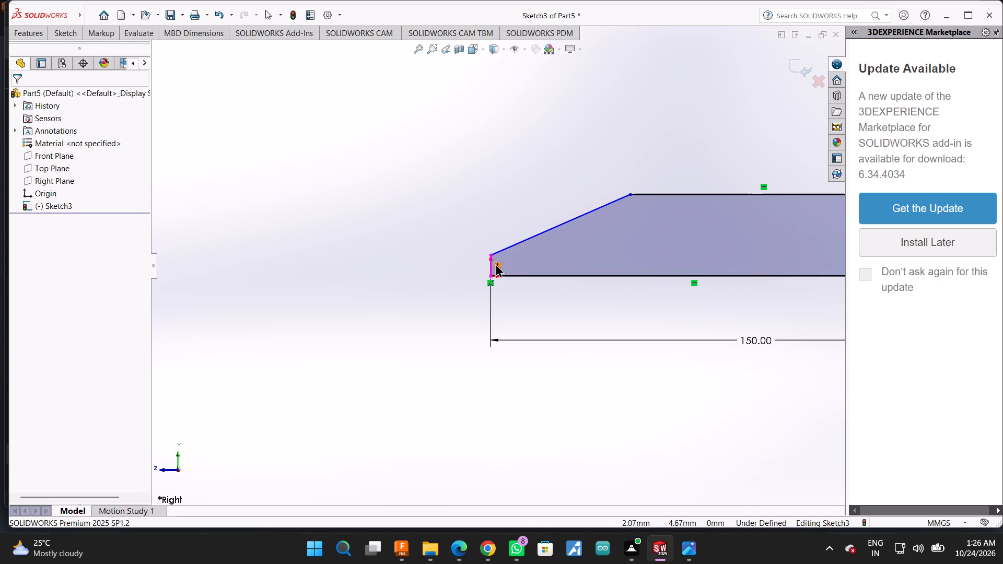
click(494, 264)
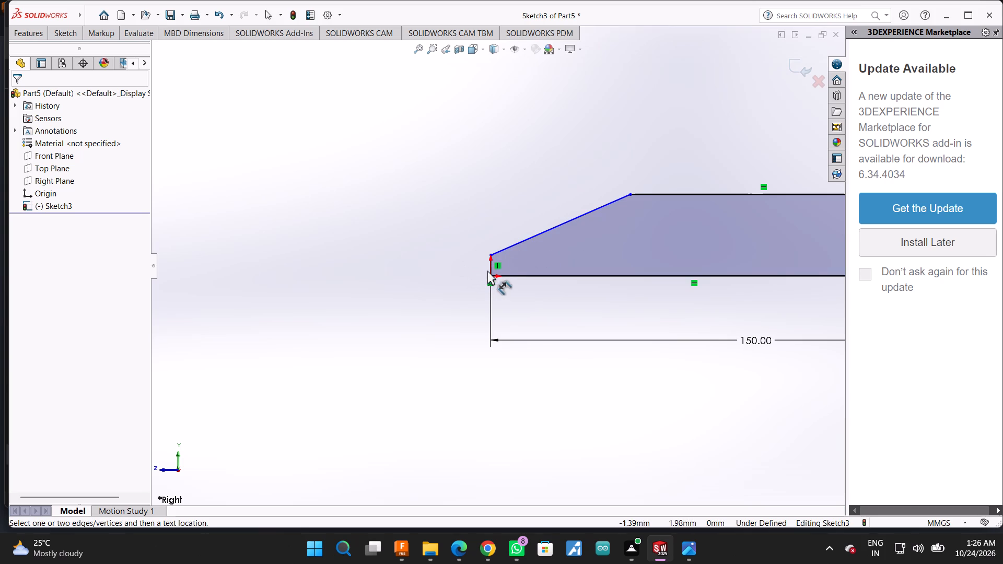
triple_click(492, 269)
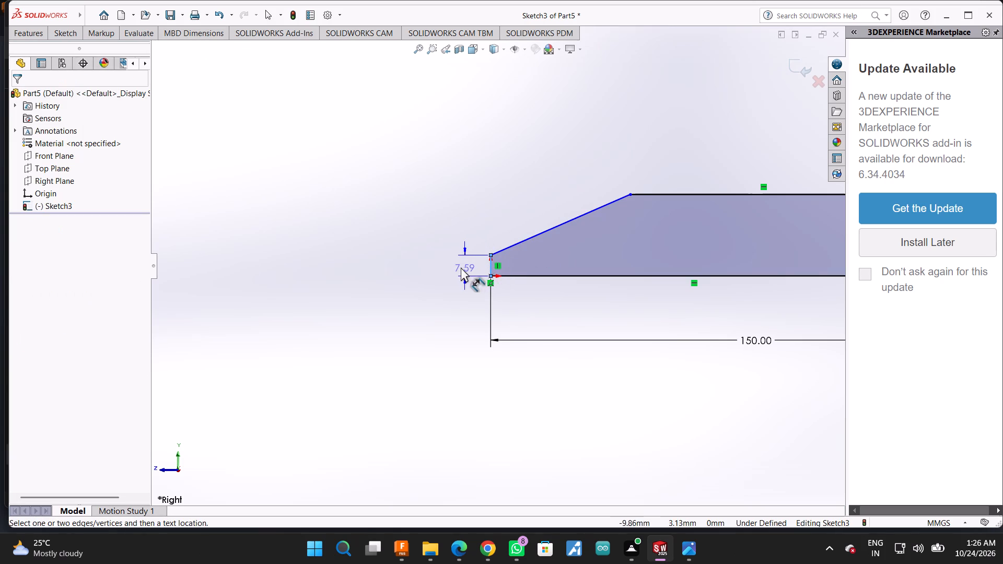
click(452, 268)
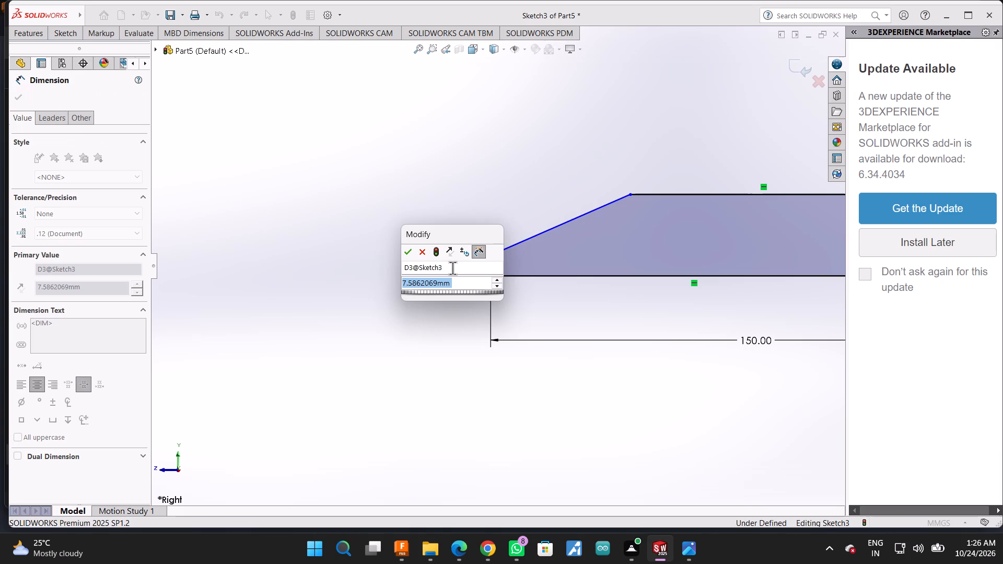
text(10)
key(Return)
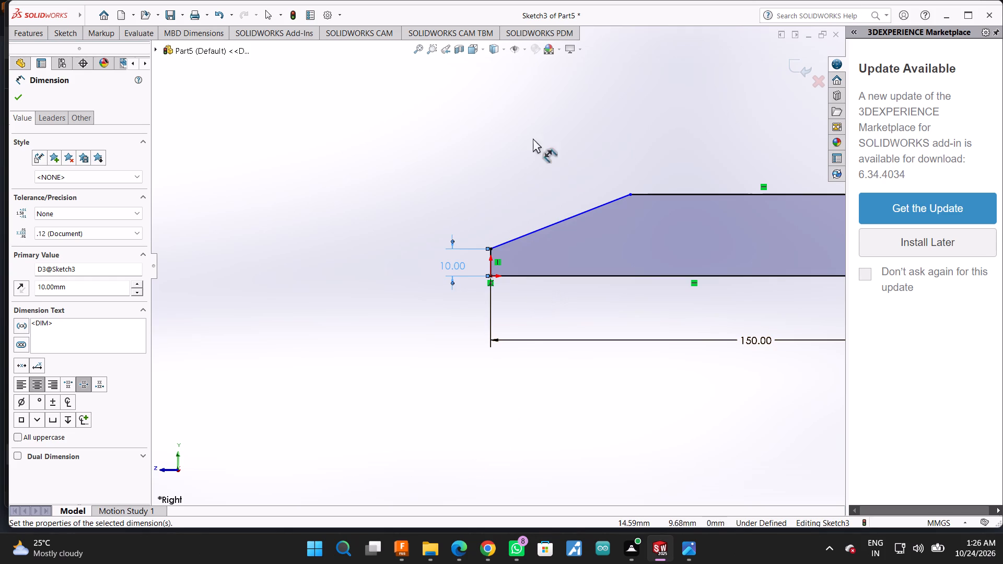
Sketch a vertical reference line about 34.7 mm long upward from the top endpoint of the 10 mm edge.
click(59, 38)
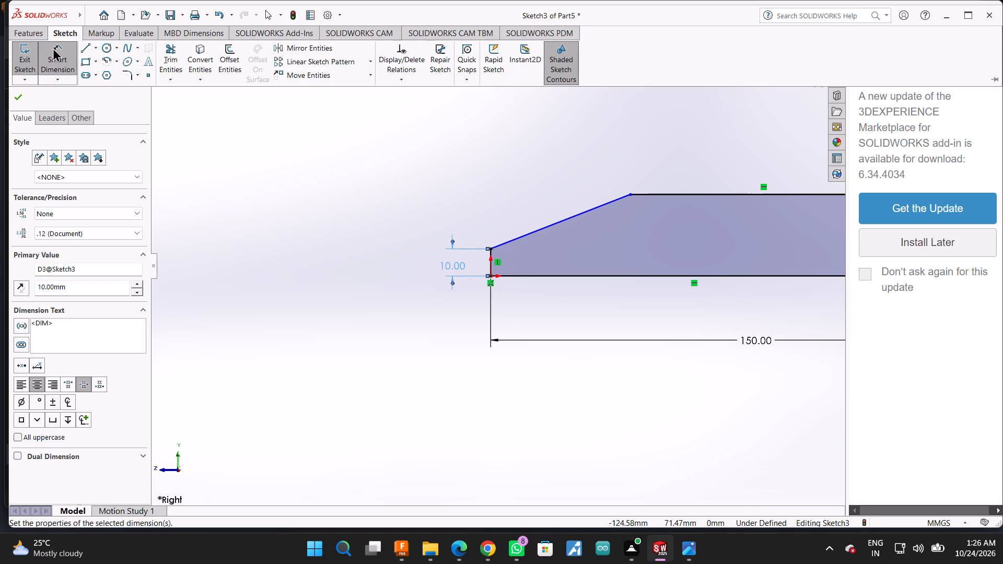
click(83, 49)
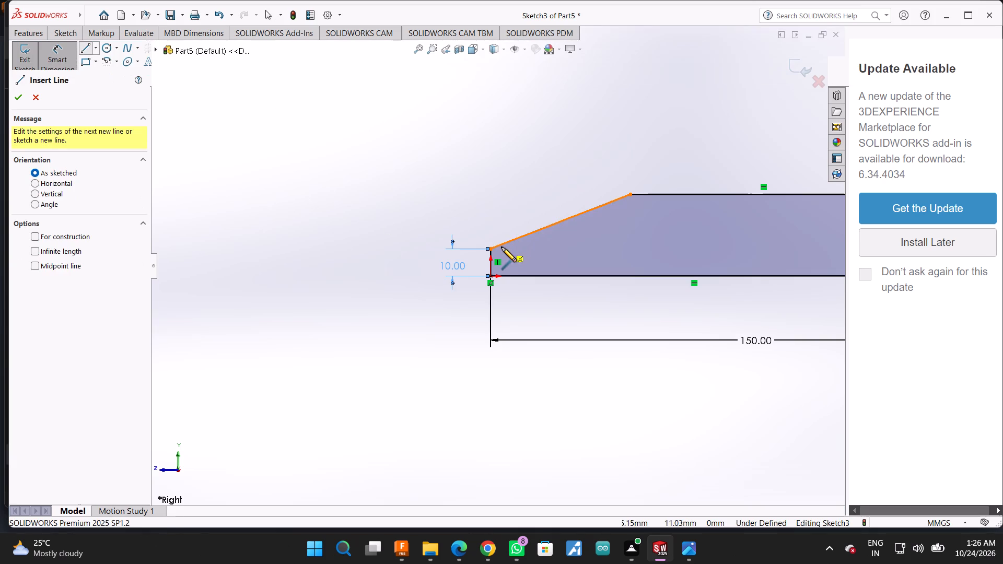
click(493, 250)
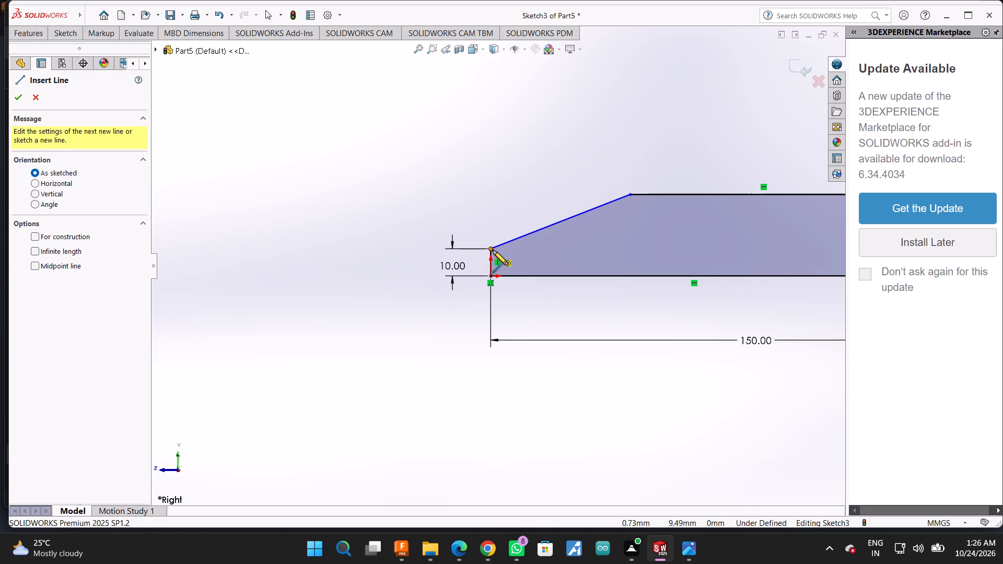
click(493, 155)
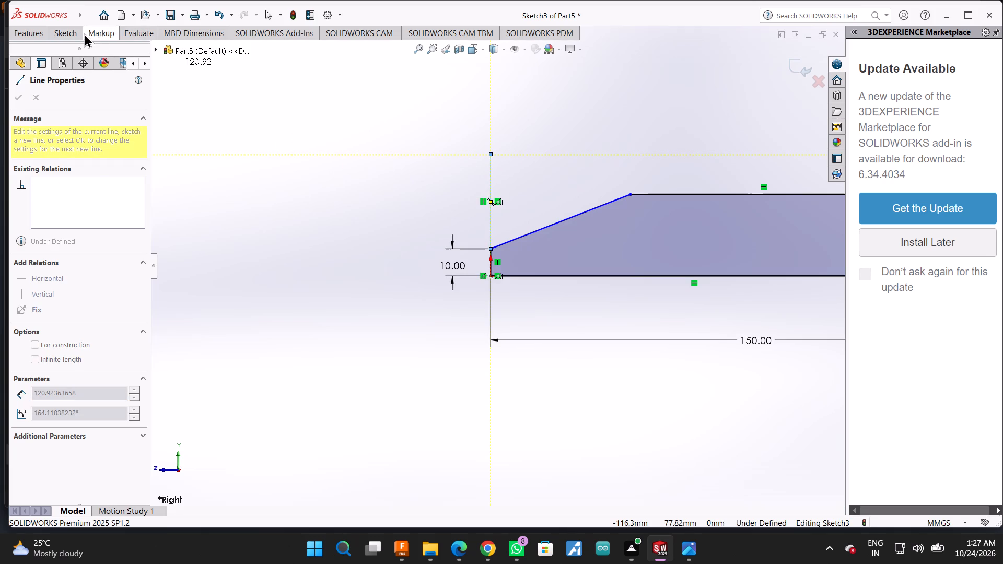
Dimension the angle between the vertical reference line and the sloped edge to 60°.
click(71, 33)
click(54, 48)
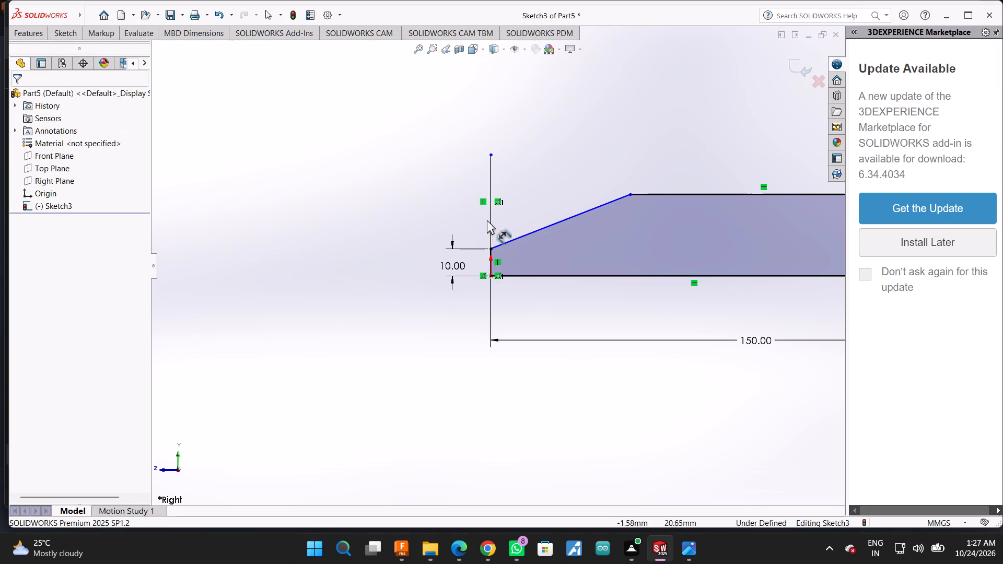
click(489, 219)
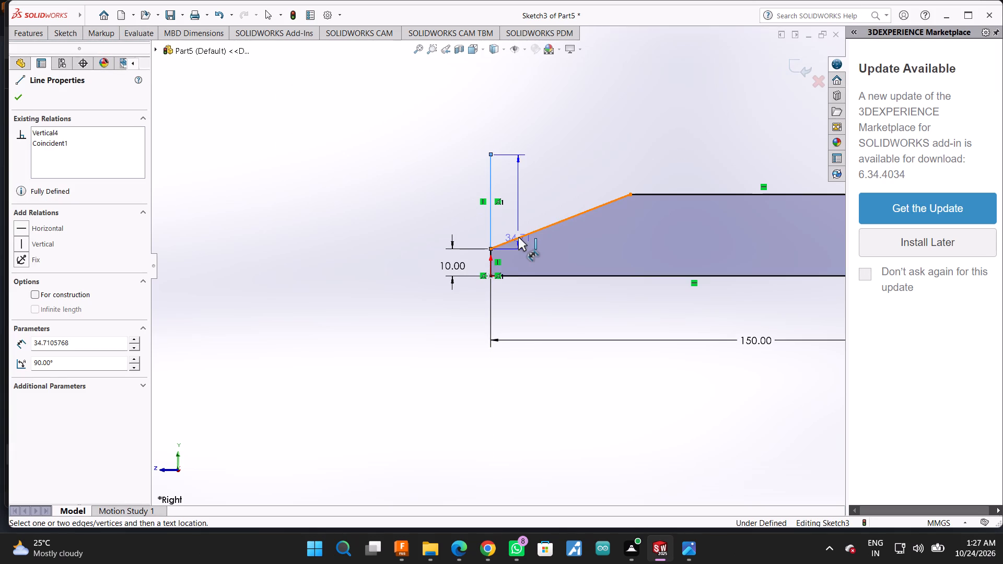
click(518, 237)
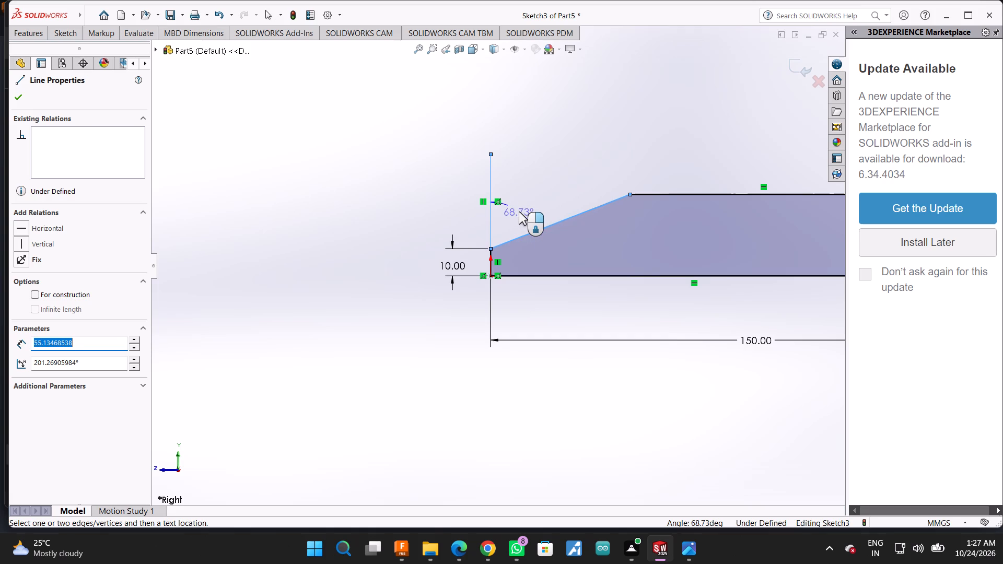
click(519, 211)
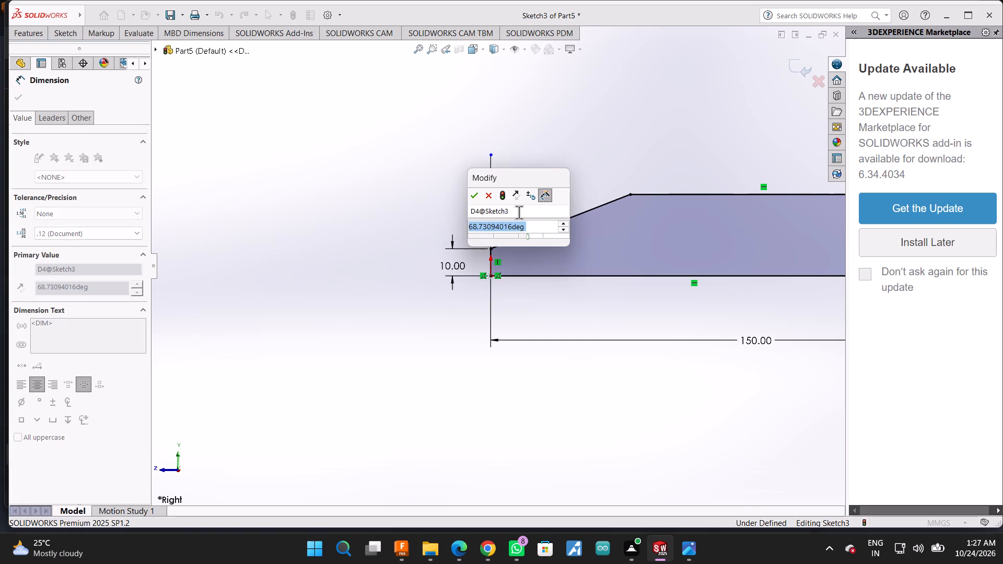
text(60)
key(Return)
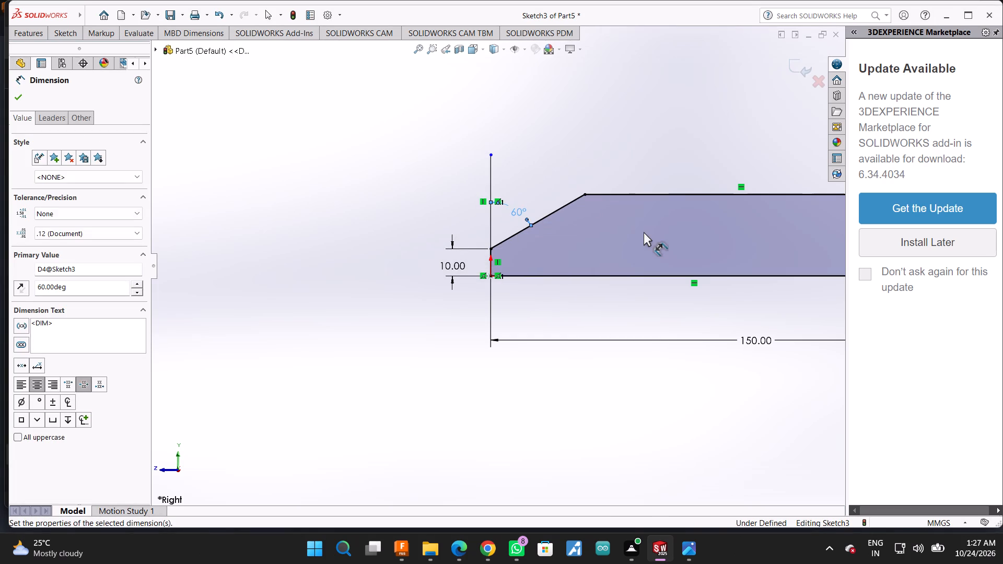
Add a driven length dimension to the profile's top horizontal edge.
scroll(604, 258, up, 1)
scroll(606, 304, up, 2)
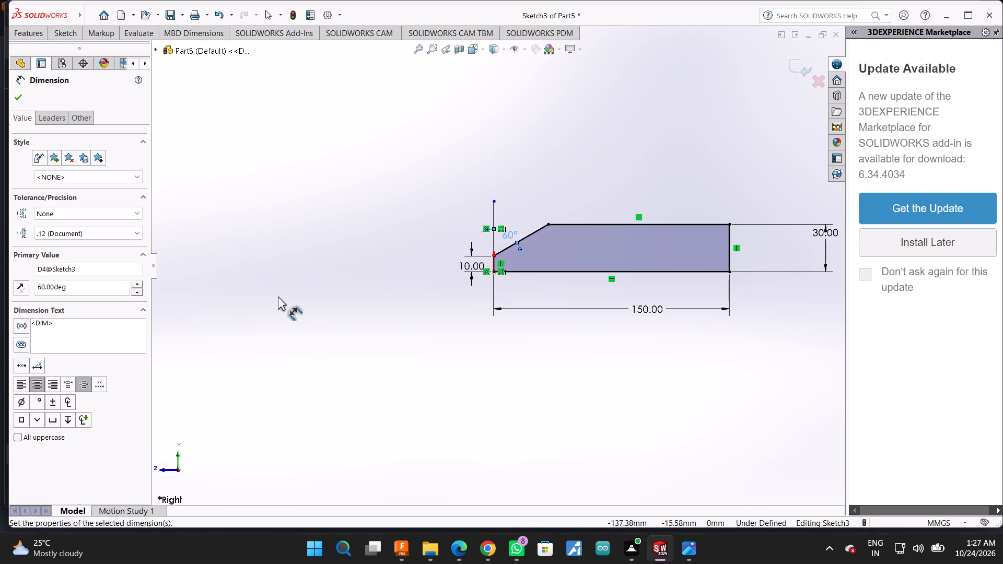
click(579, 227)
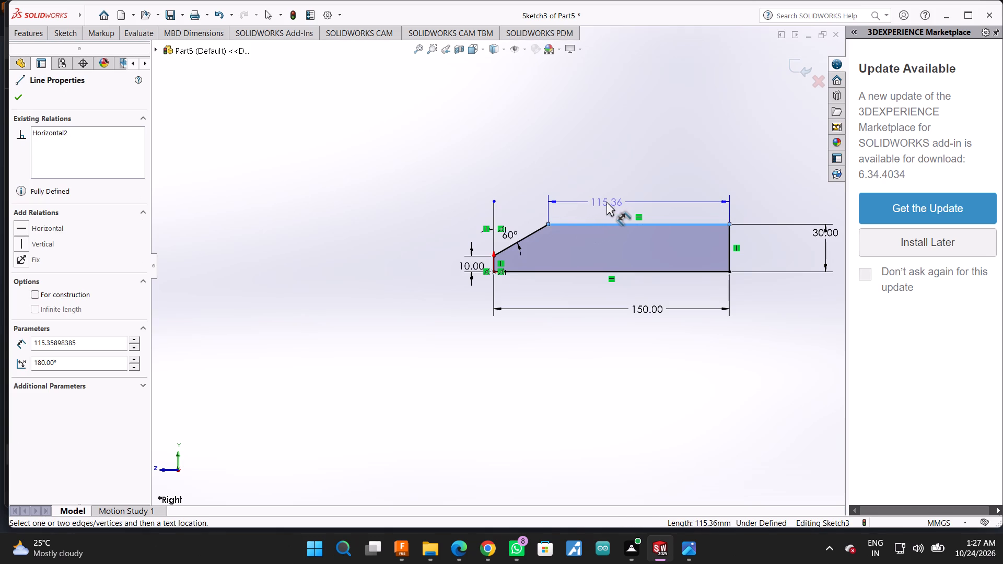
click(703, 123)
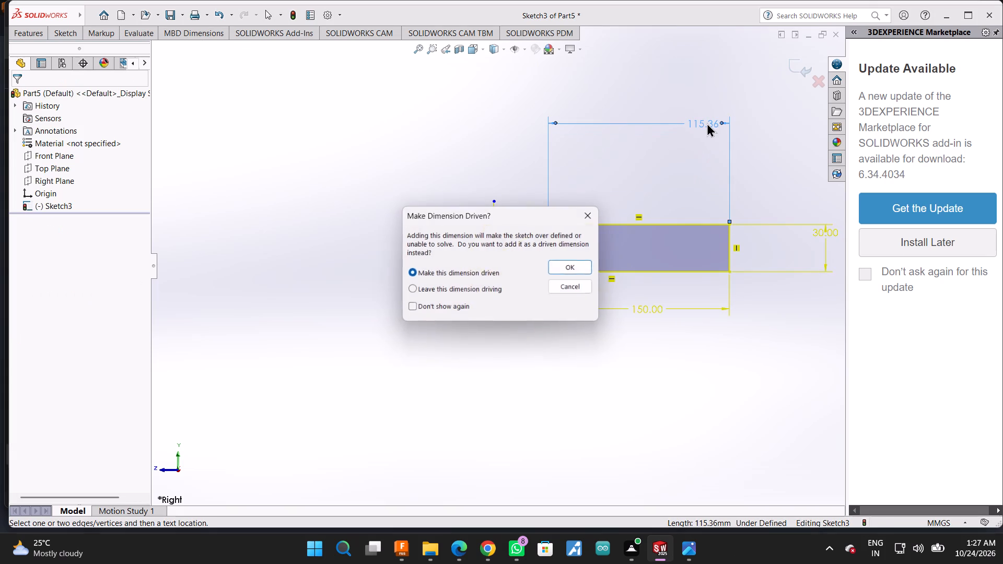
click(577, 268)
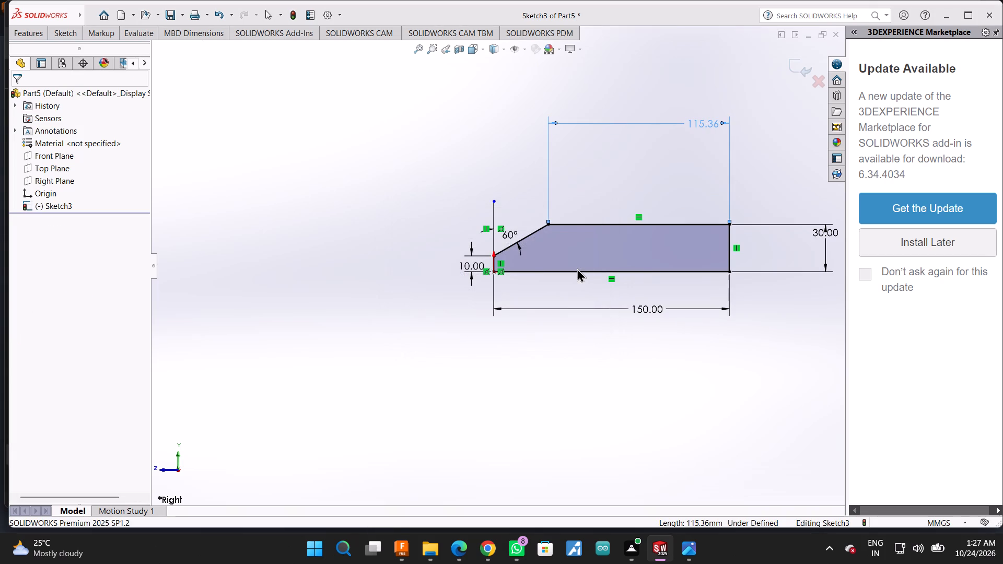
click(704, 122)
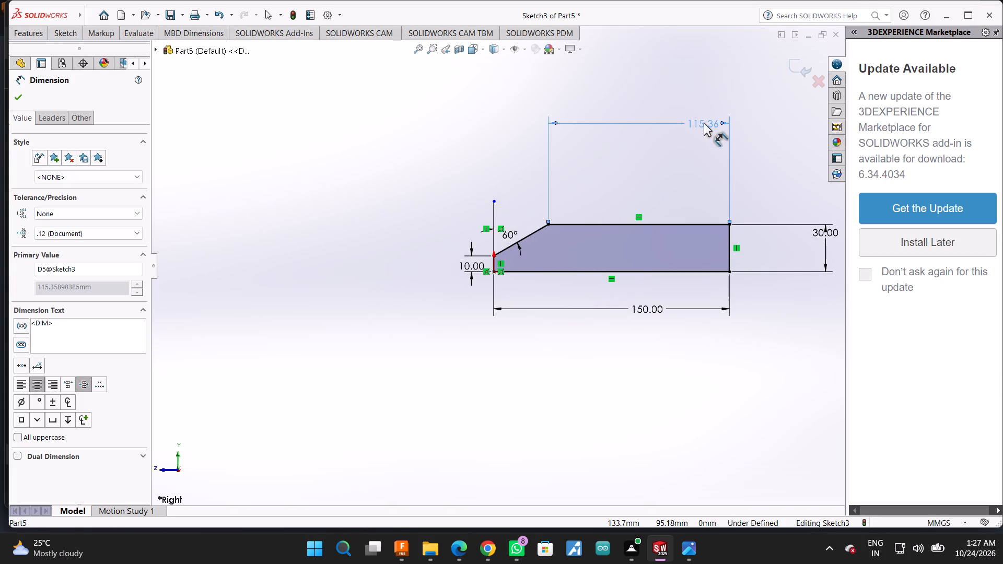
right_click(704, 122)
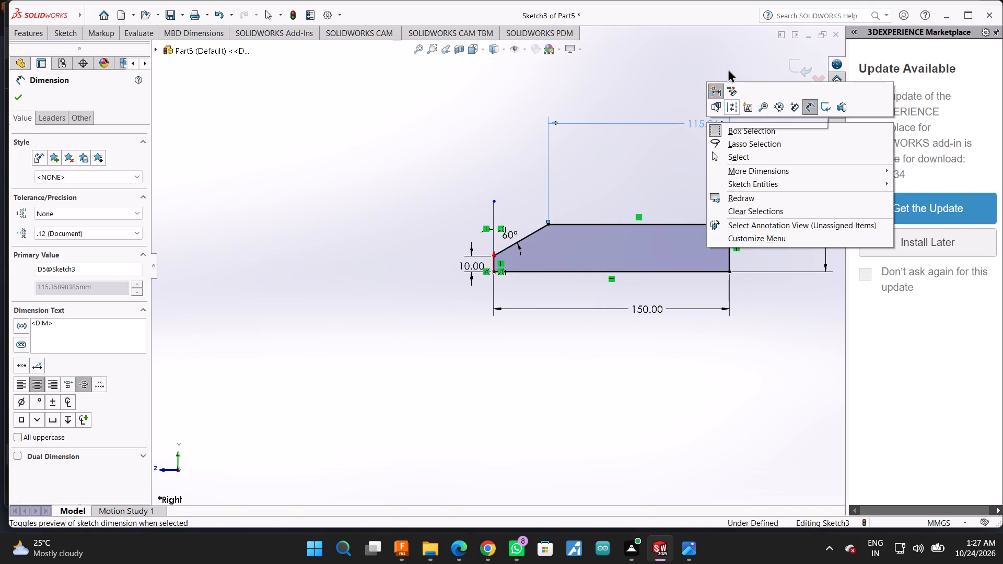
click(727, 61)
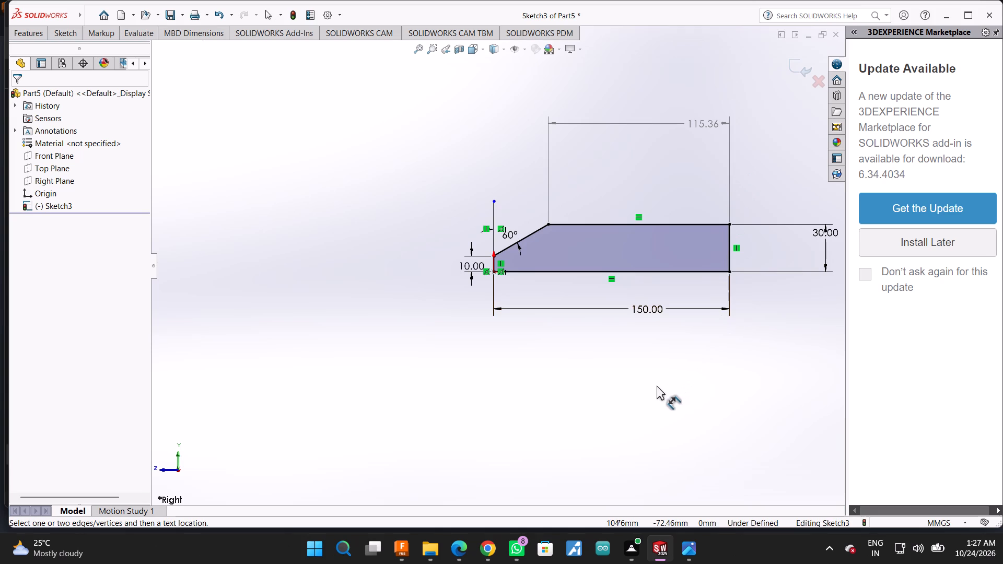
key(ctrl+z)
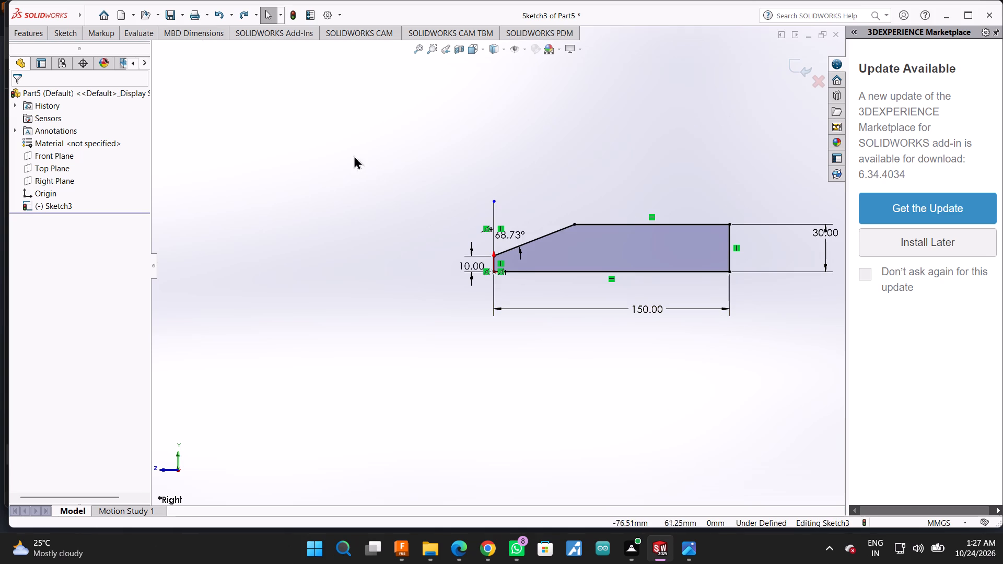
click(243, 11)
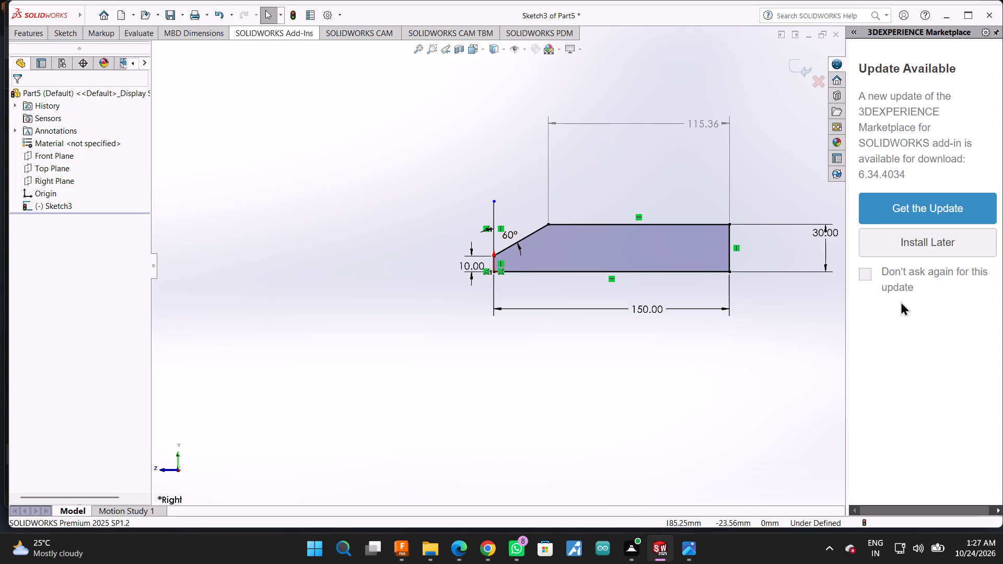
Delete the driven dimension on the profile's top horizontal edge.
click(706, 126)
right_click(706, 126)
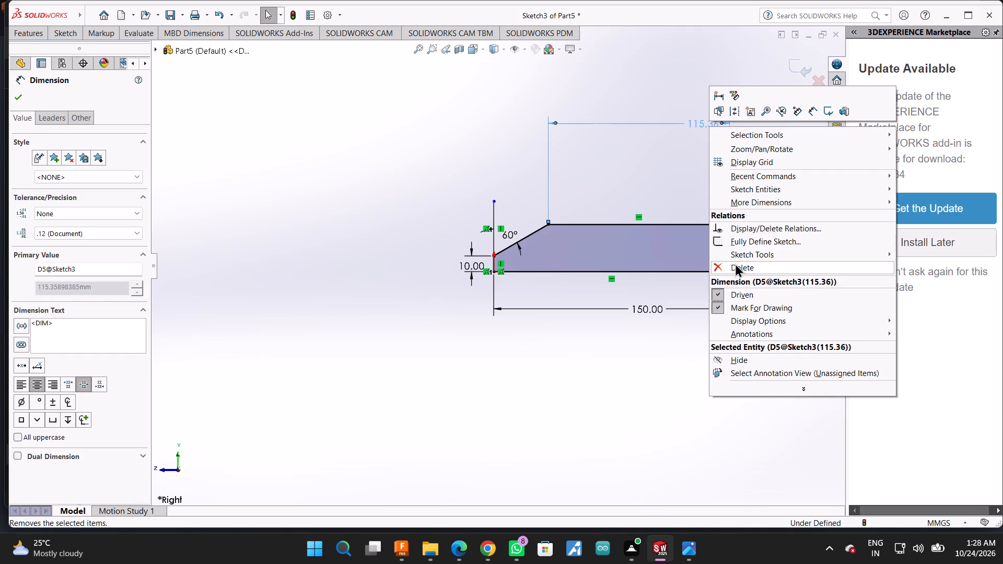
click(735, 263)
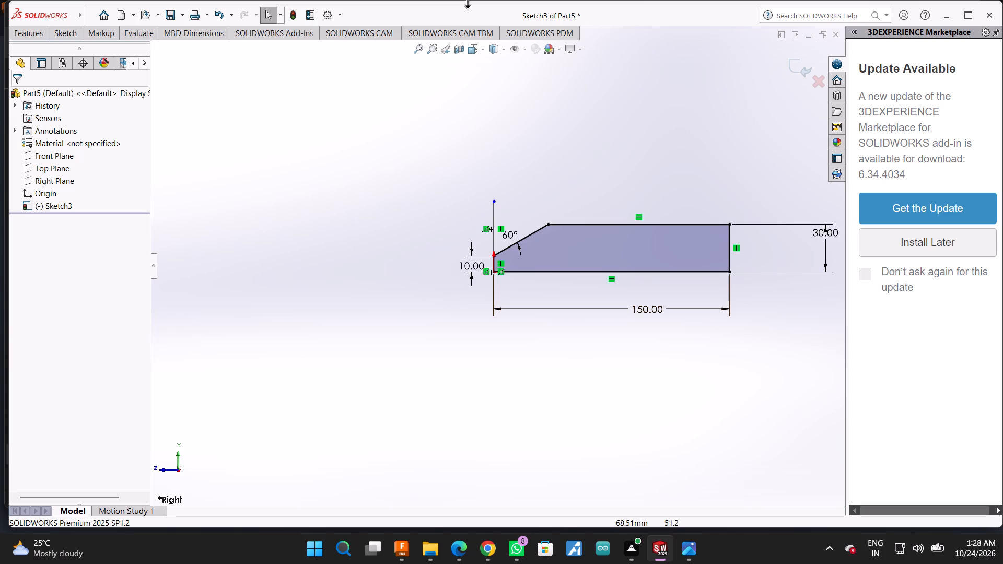
Undo the dimensions, reference line, short end, sloped edge and top edge, back to only the horizontal base line and the vertical line at its far end.
key(ctrl+z)
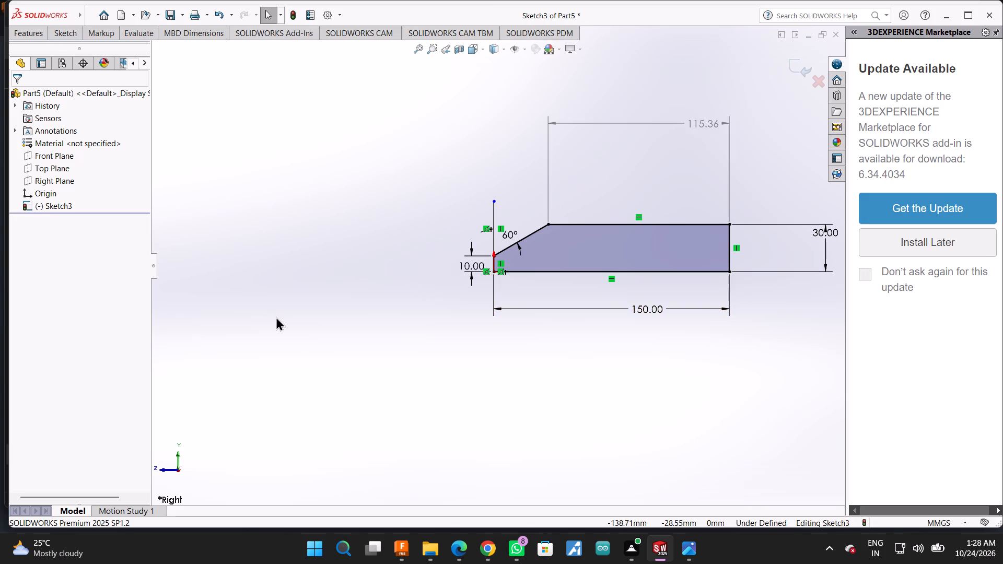
key(ctrl+z)
key(ctrl+z)
key(ctrl+z)
key(ctrl+z)
key(ctrl+z)
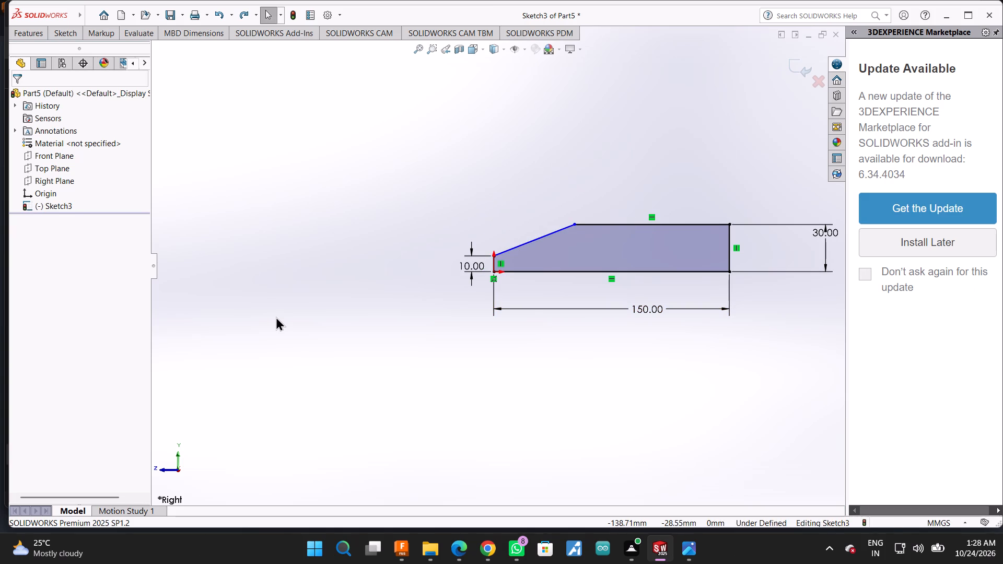
key(ctrl+z)
key(ctrl+z)
key(ctrl+z)
key(ctrl+z)
key(ctrl+z)
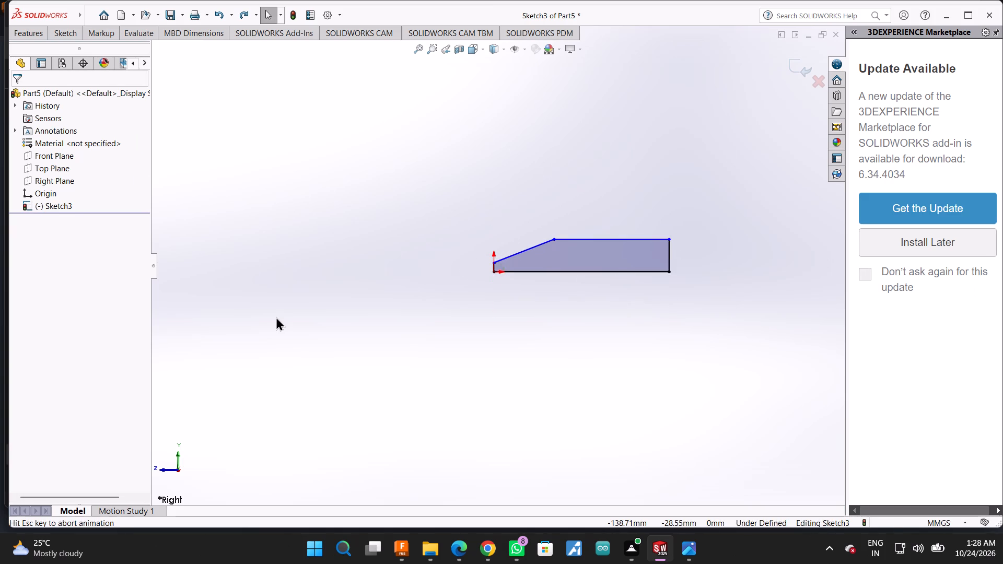
key(ctrl+z)
key(ctrl+z)
key(ctrl+z)
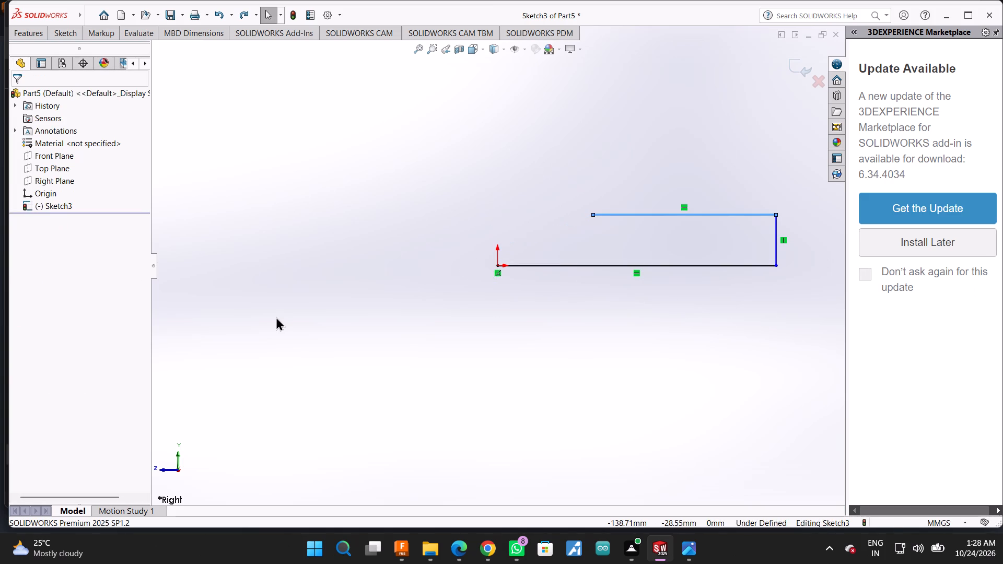
key(ctrl+z)
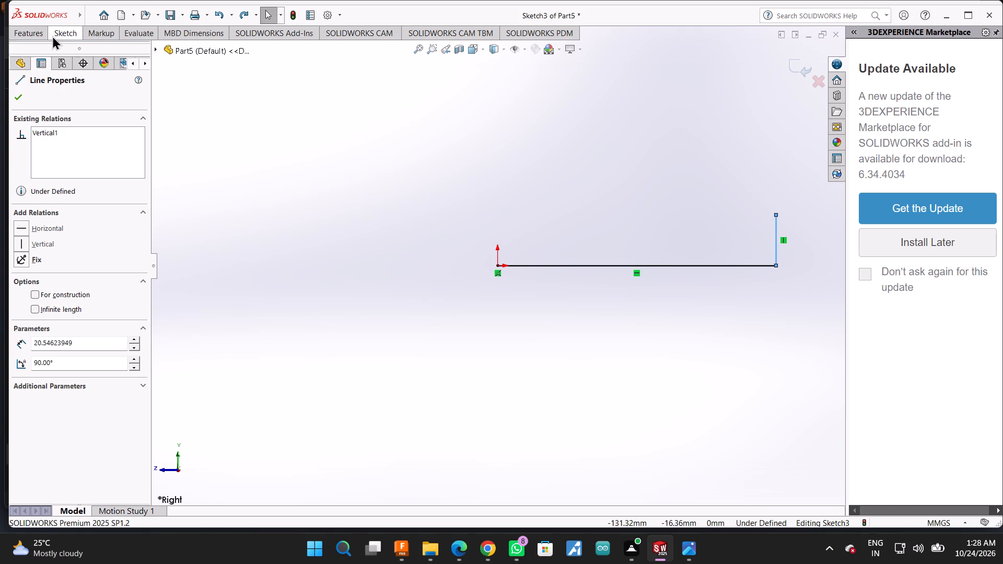
Sketch a vertical line about 8.8 mm long upward from the origin with the Line tool, as the profile's short end.
click(52, 36)
click(81, 51)
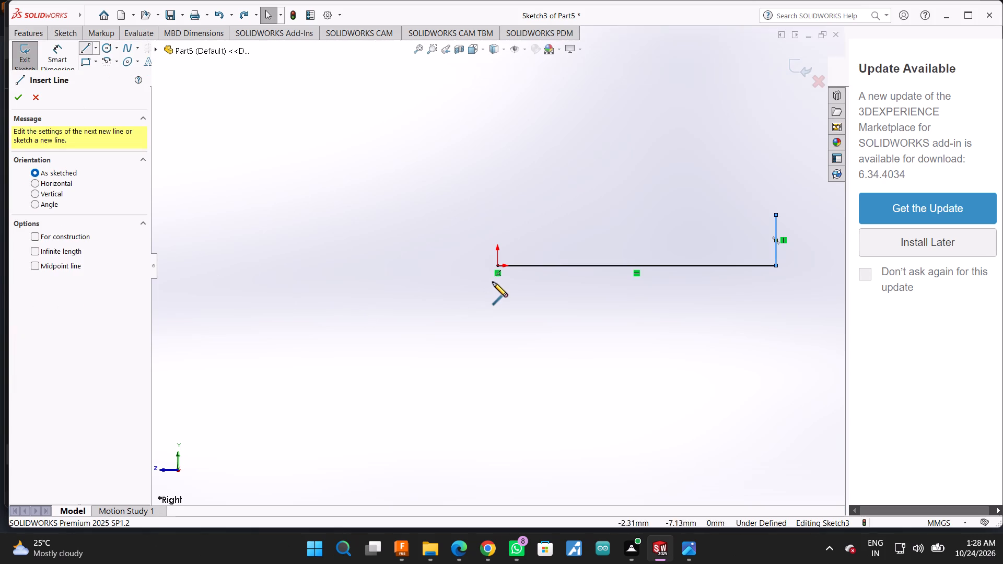
click(498, 267)
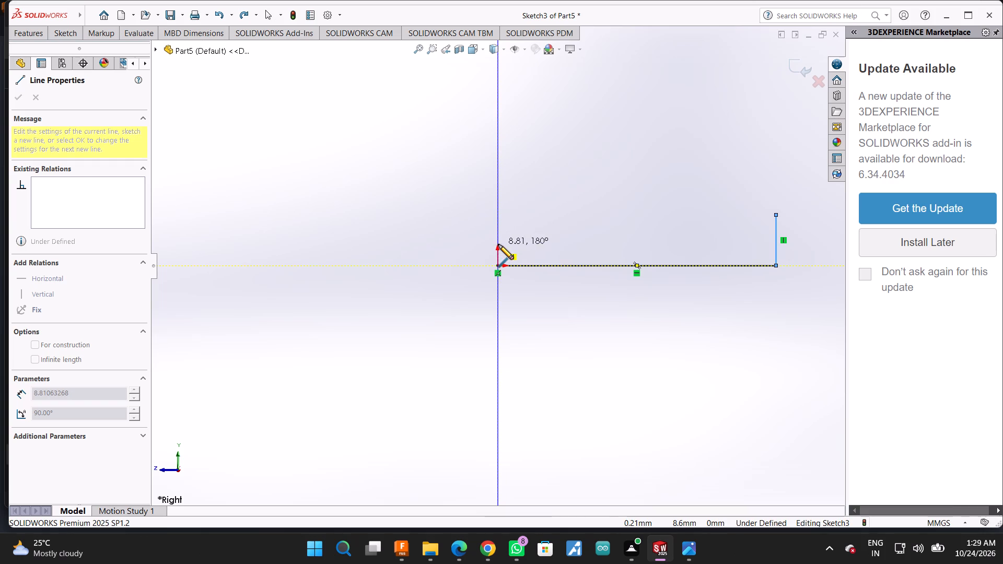
click(498, 244)
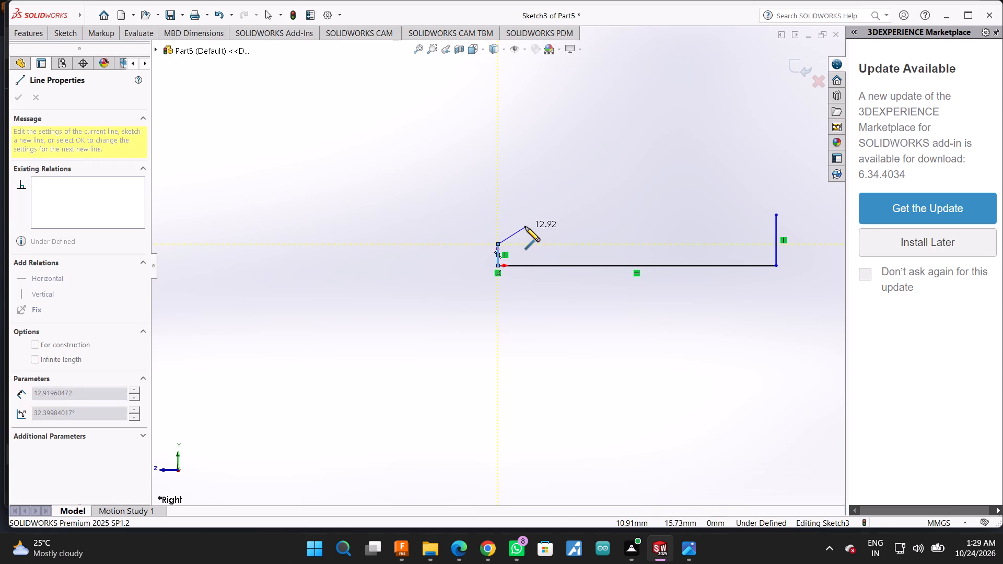
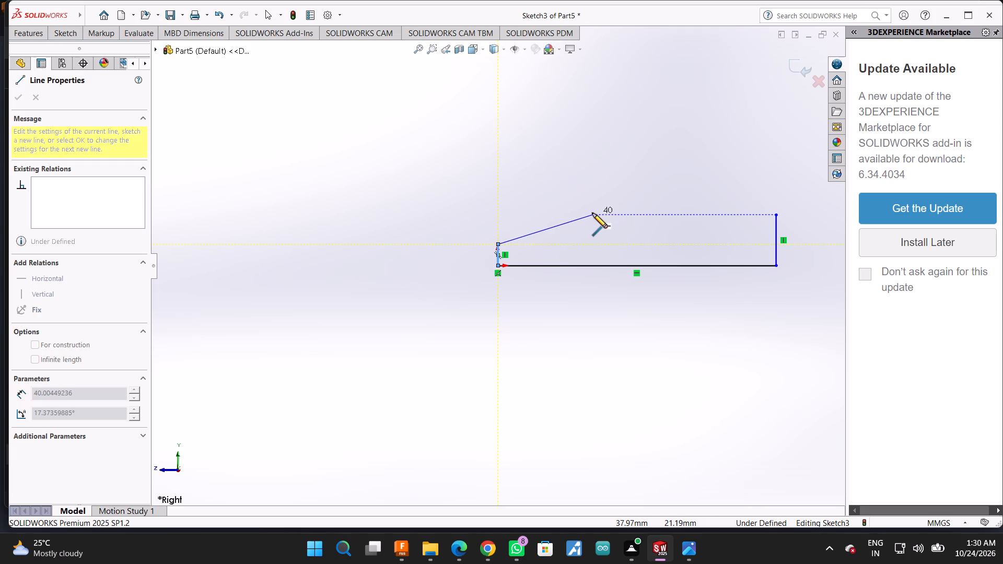
Sketch a sloped edge about 40 mm long from the short end's top, and a horizontal top edge toward the far vertical line.
click(593, 213)
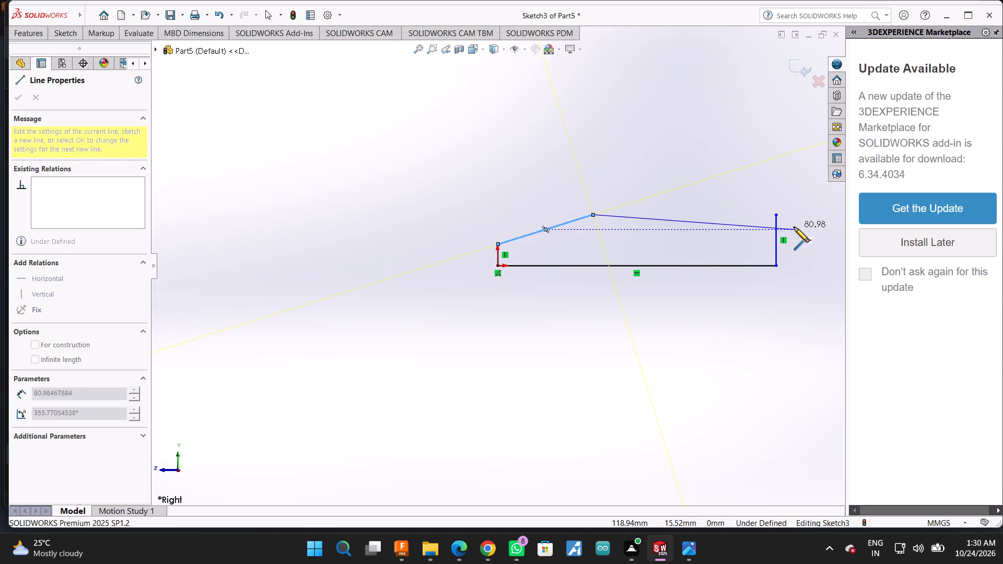
click(772, 216)
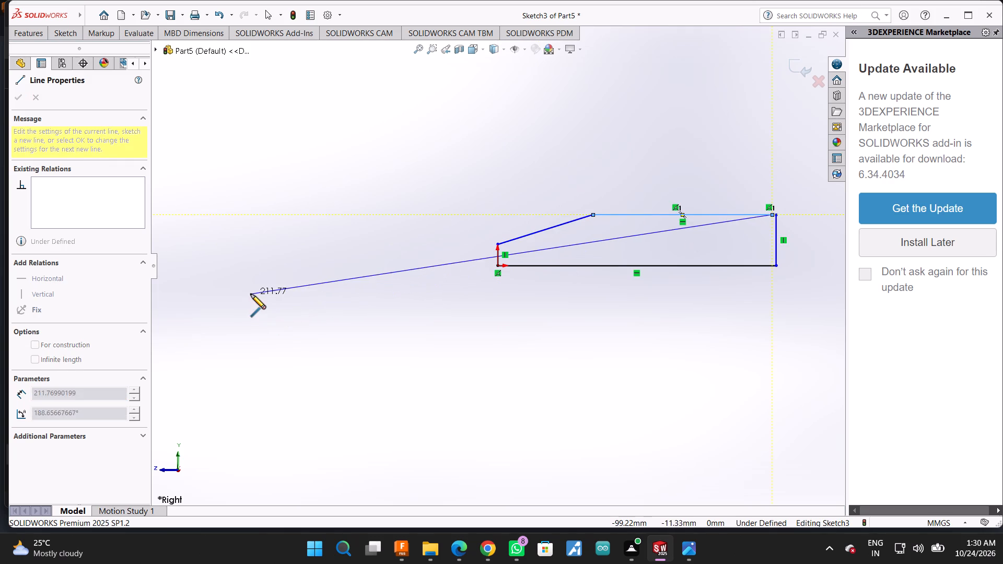
Dimension the short vertical end at the origin as 8.60 mm.
click(56, 28)
click(59, 49)
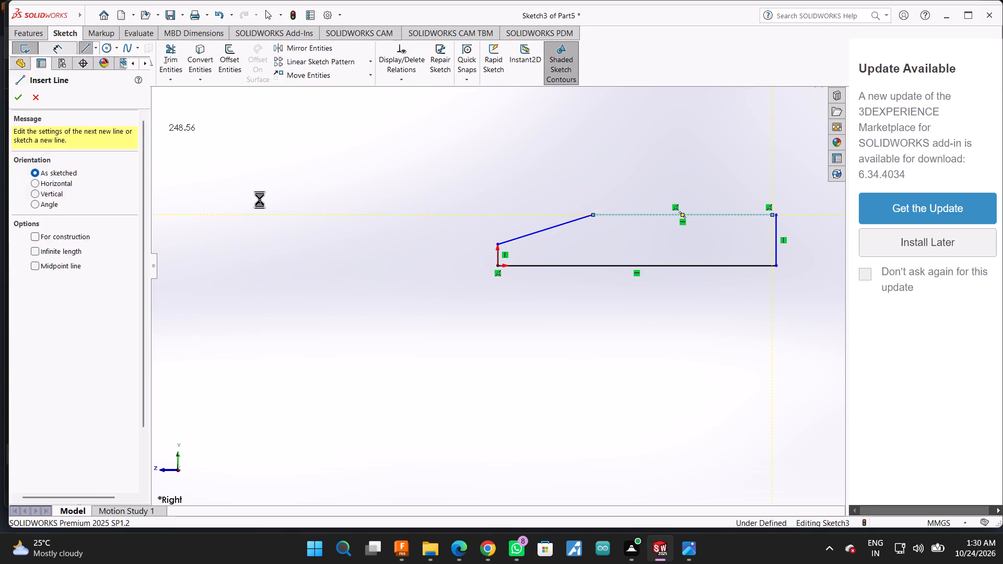
click(500, 260)
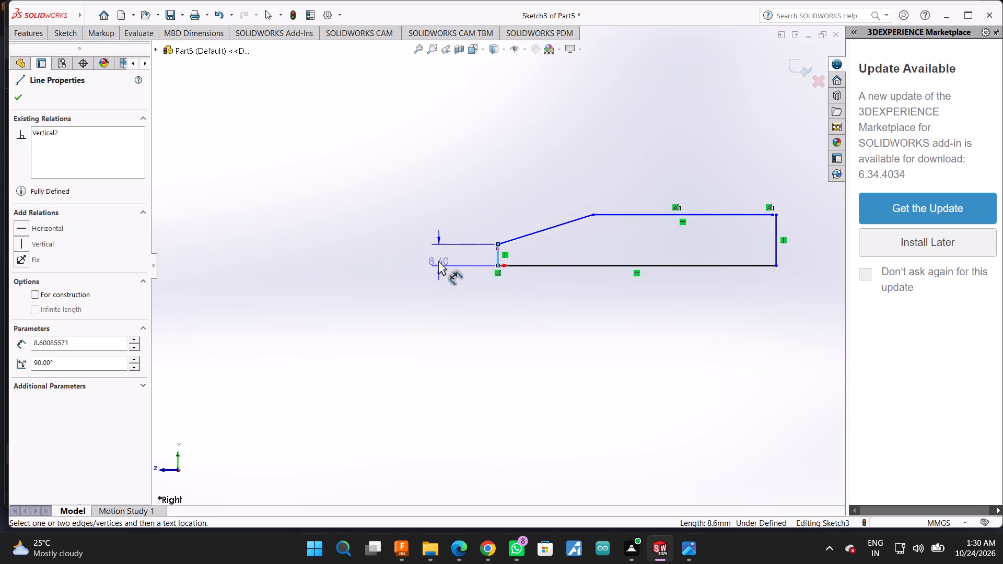
click(438, 261)
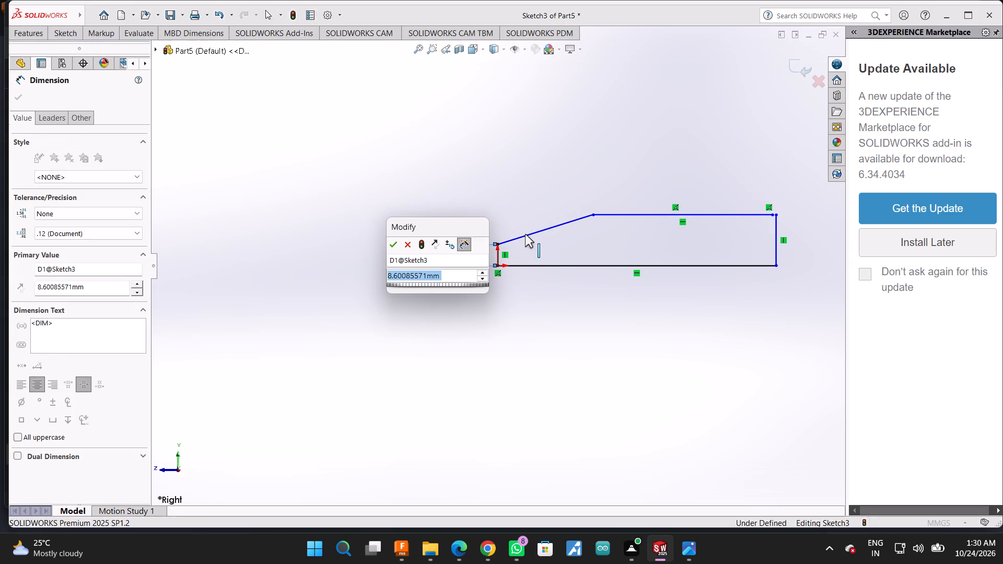
click(390, 248)
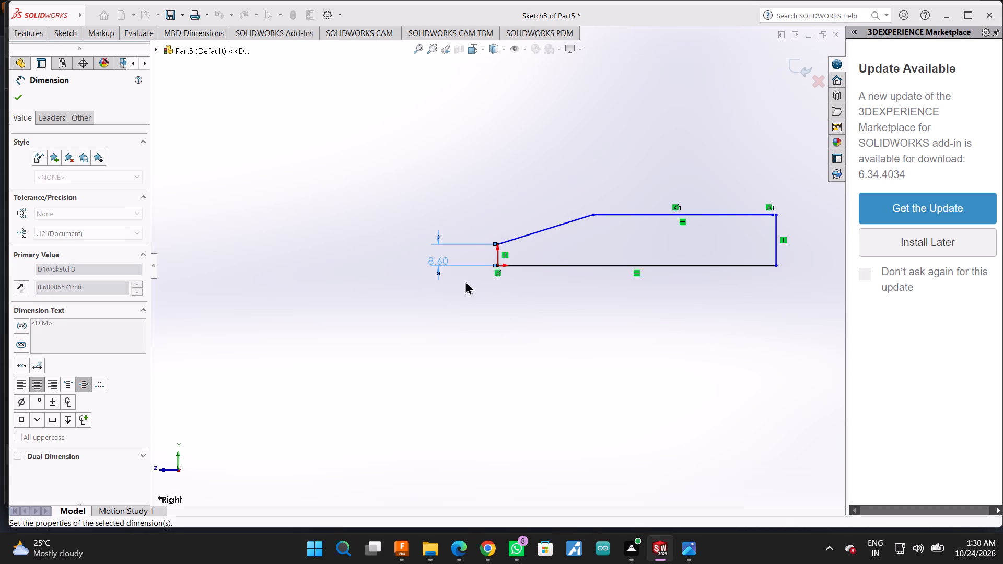
click(529, 235)
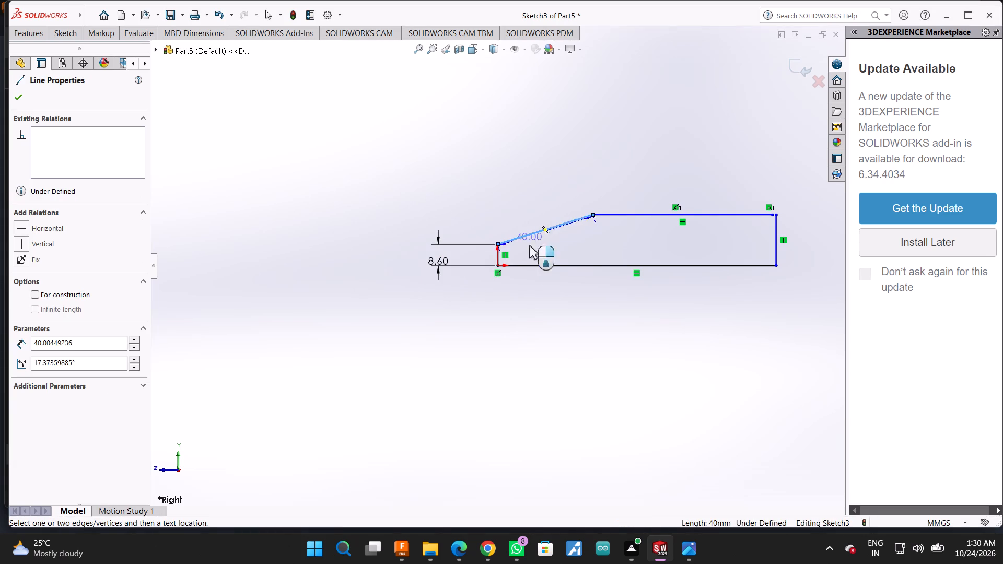
key(Escape)
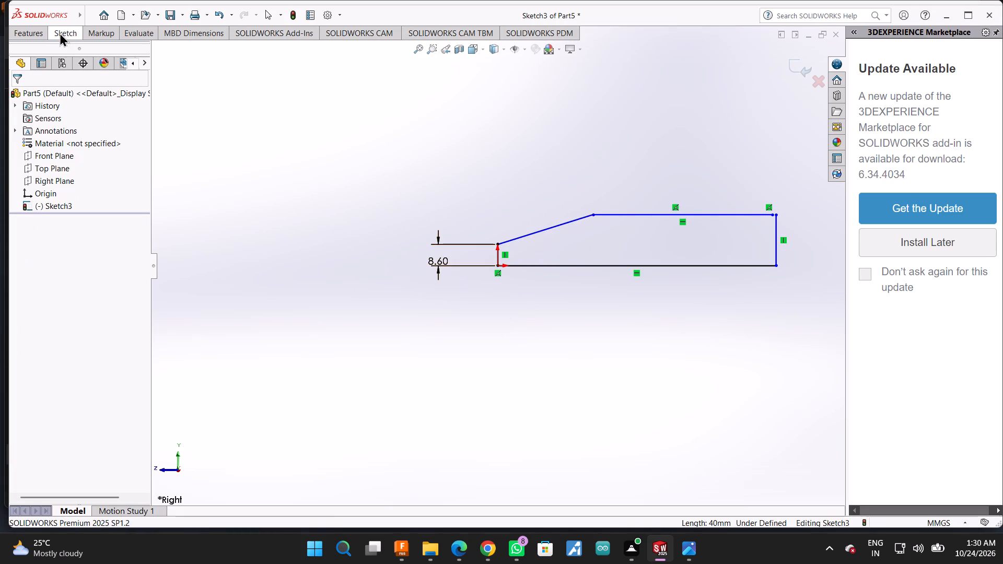
Sketch a vertical reference line about 25.8 mm long upward from the top of the short end.
click(58, 32)
click(83, 48)
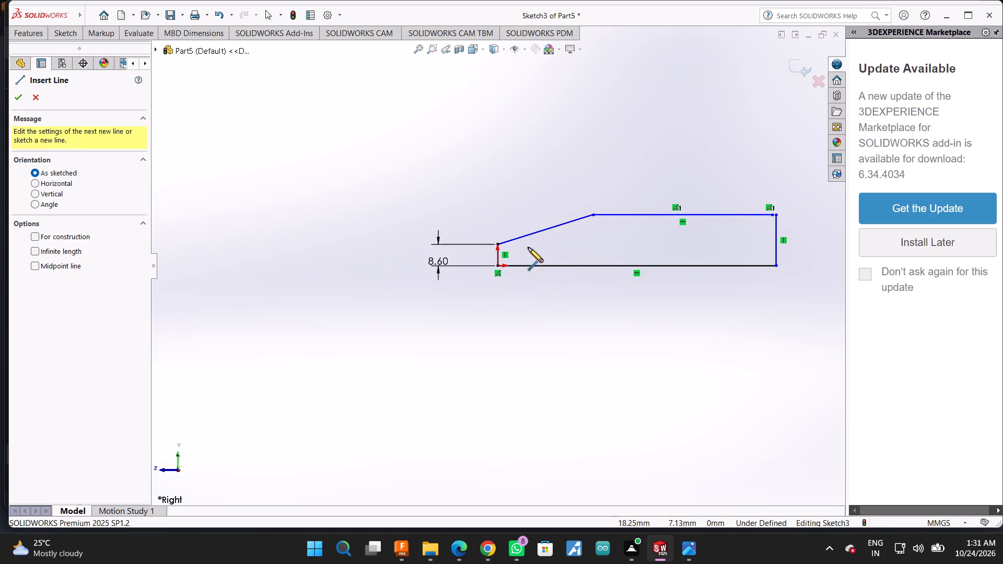
click(497, 245)
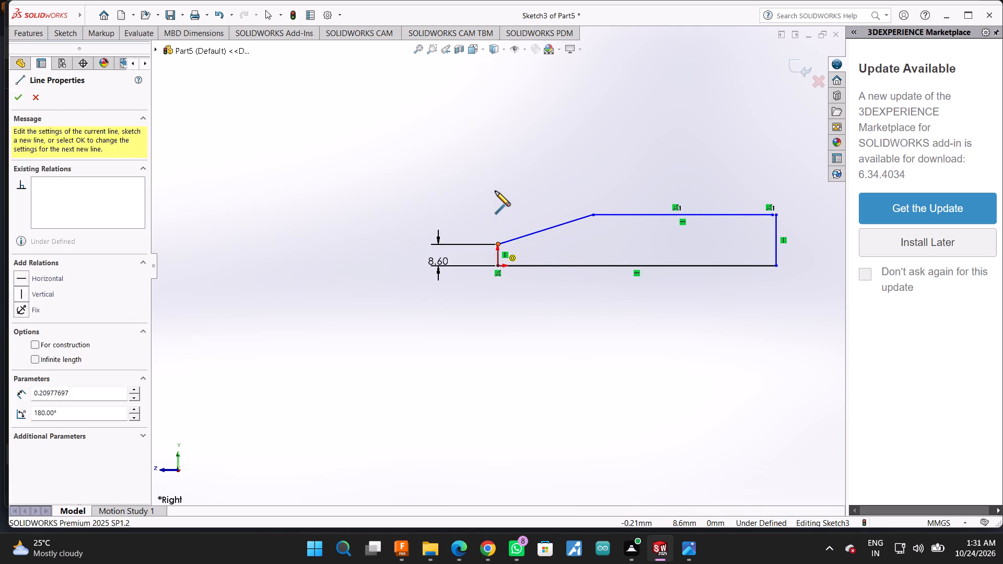
click(495, 180)
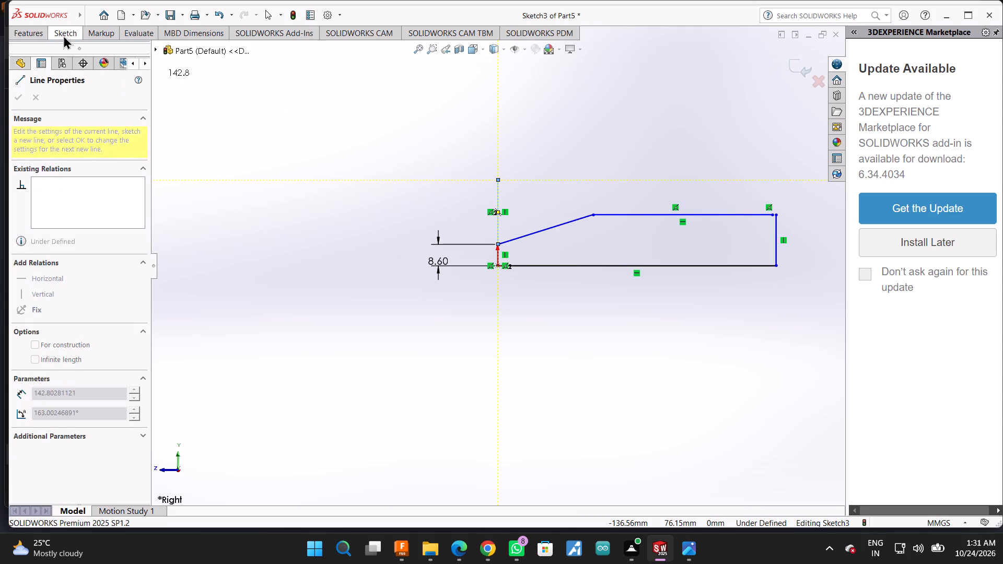
Dimension the angle between the vertical reference line and the sloped edge as 60°.
click(63, 35)
click(62, 49)
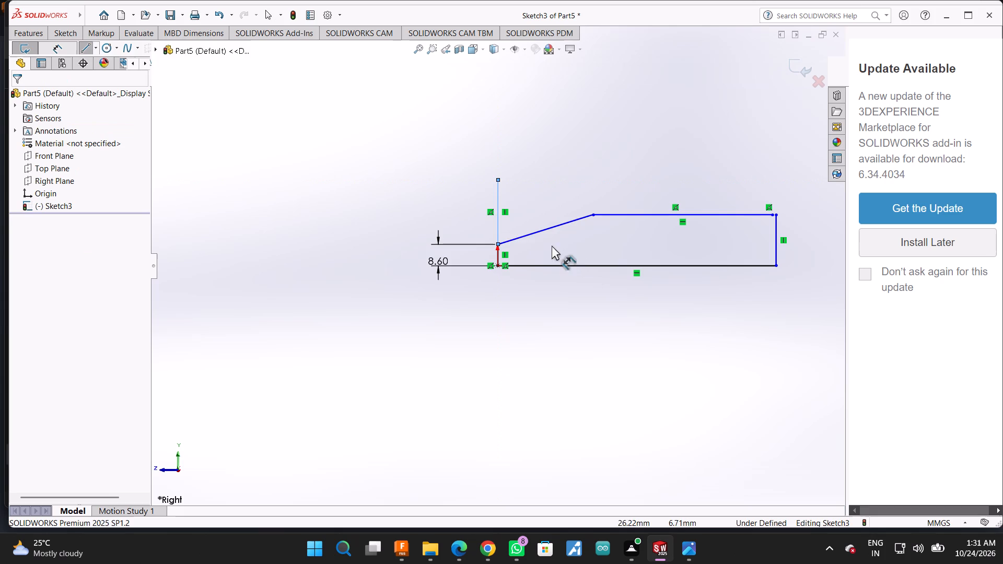
click(498, 228)
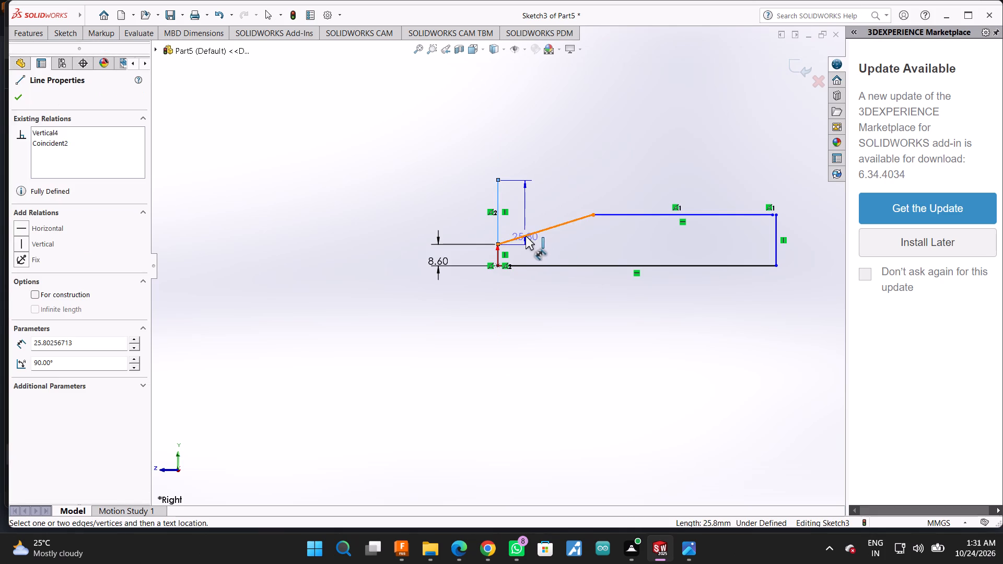
click(522, 234)
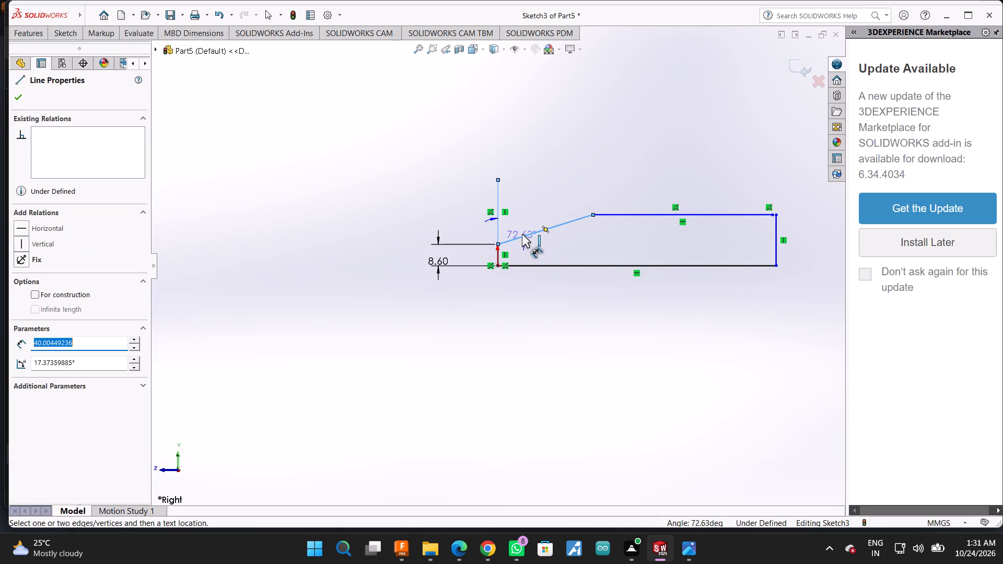
click(521, 210)
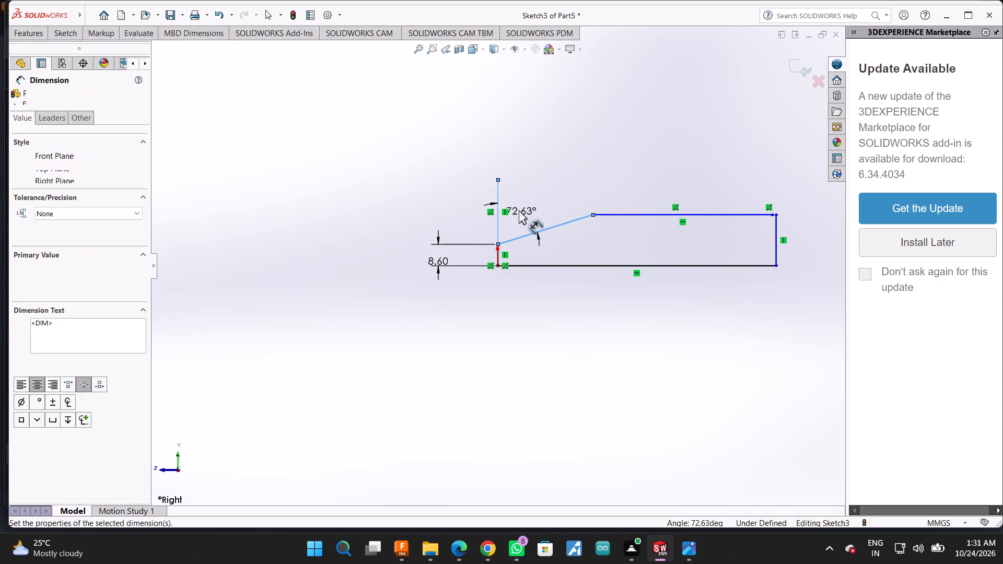
text(60)
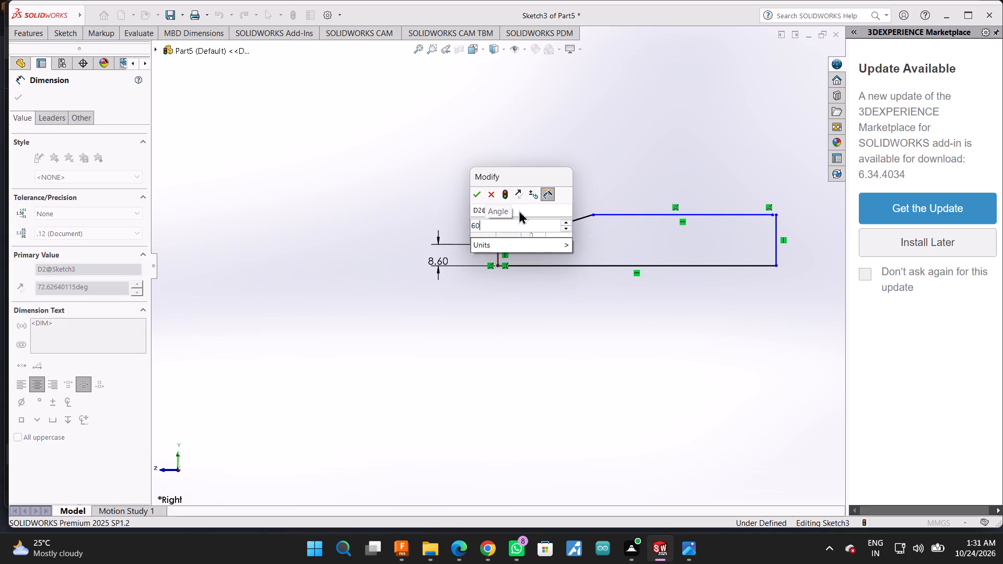
key(Return)
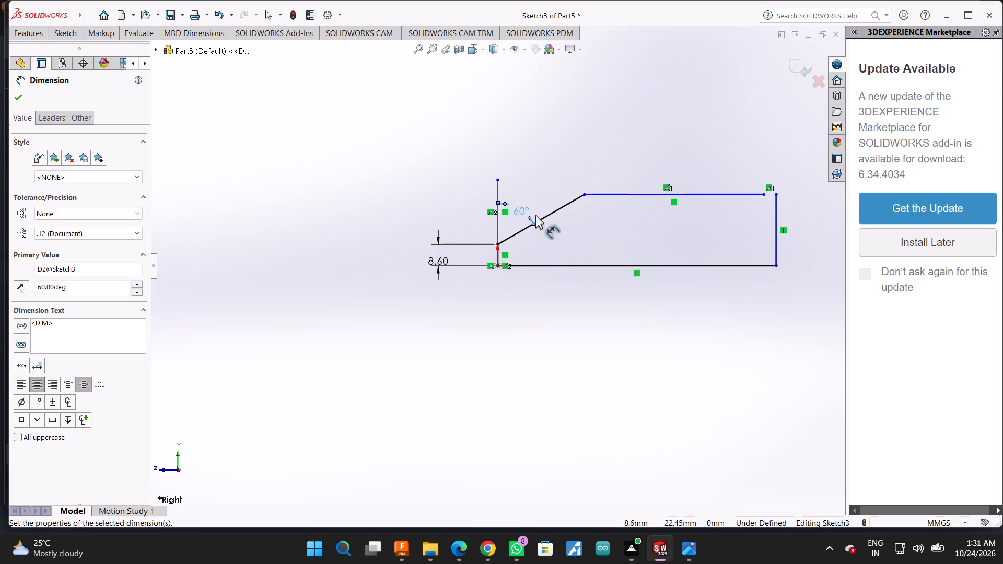
Extend the horizontal top edge to meet the far vertical end with Extend Entities, closing the profile.
scroll(628, 260, up, 1)
scroll(704, 199, down, 2)
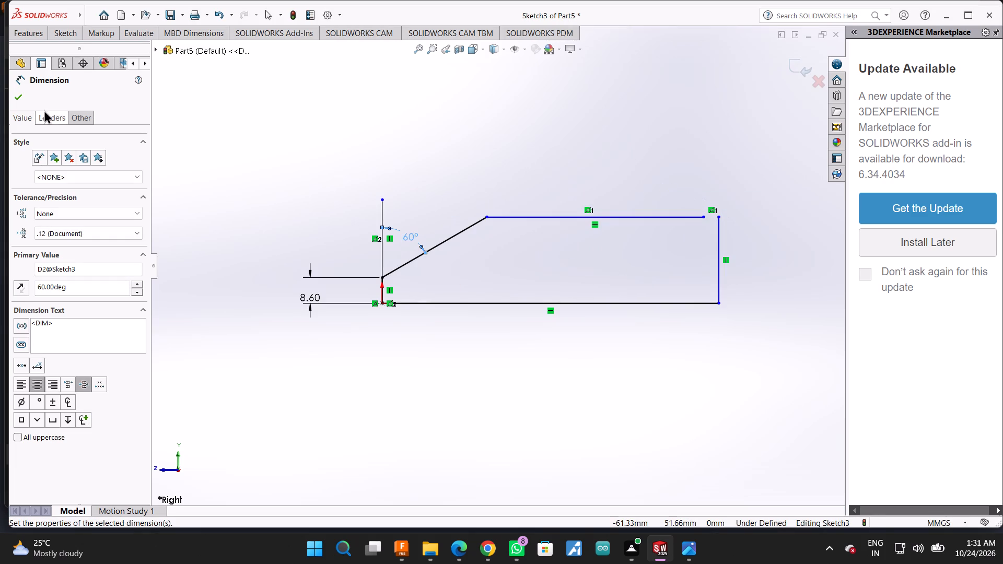
click(69, 38)
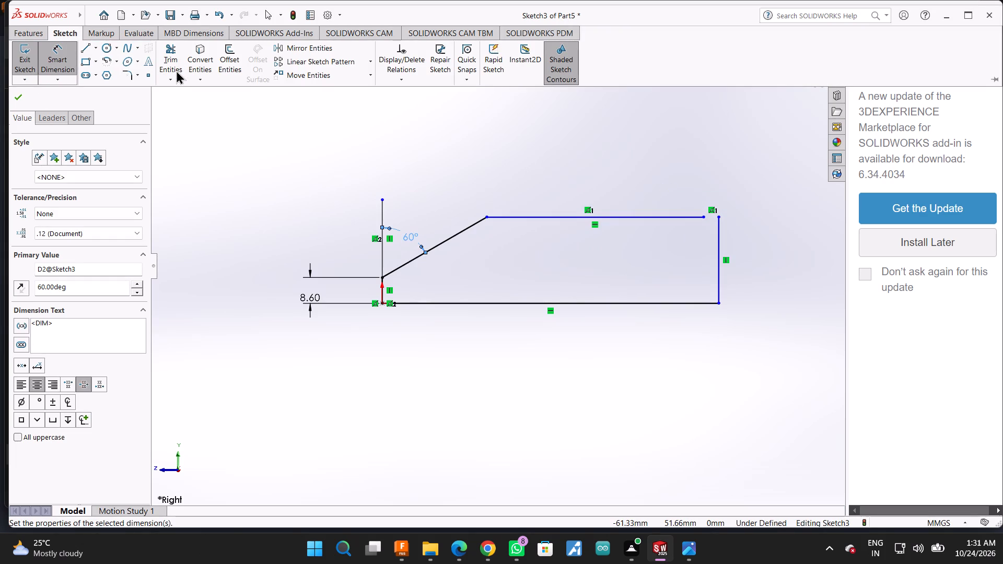
click(176, 74)
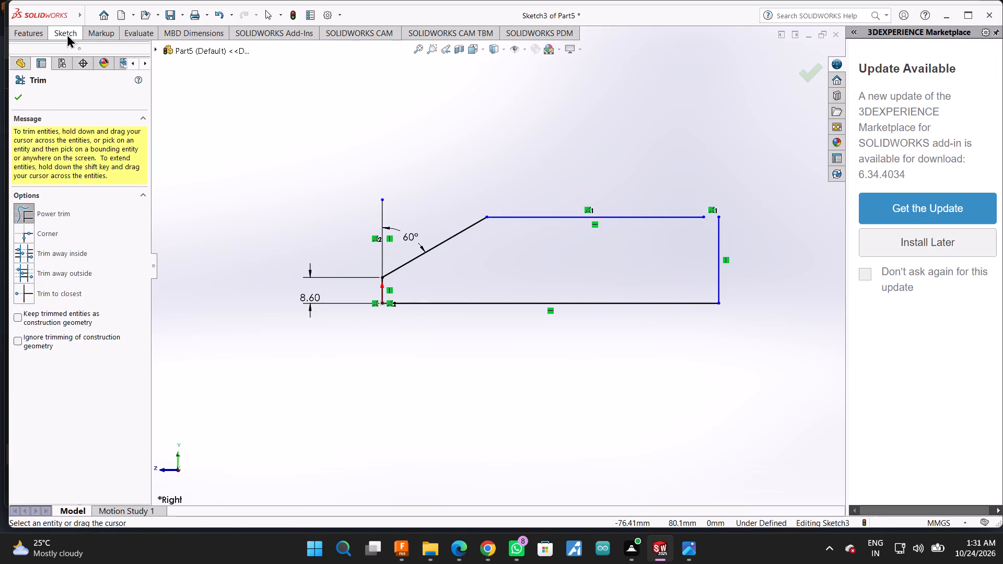
click(67, 34)
click(169, 80)
click(177, 101)
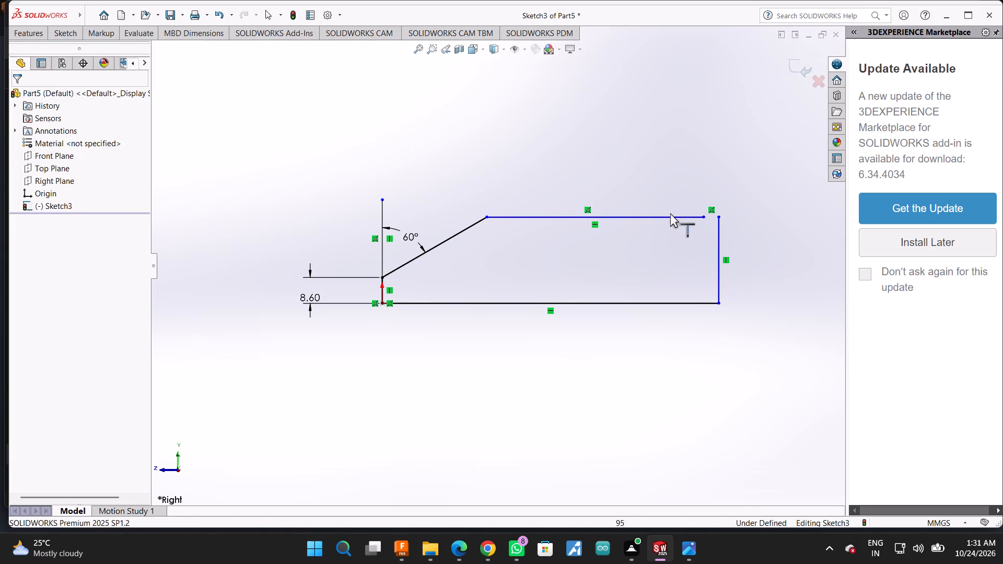
click(632, 216)
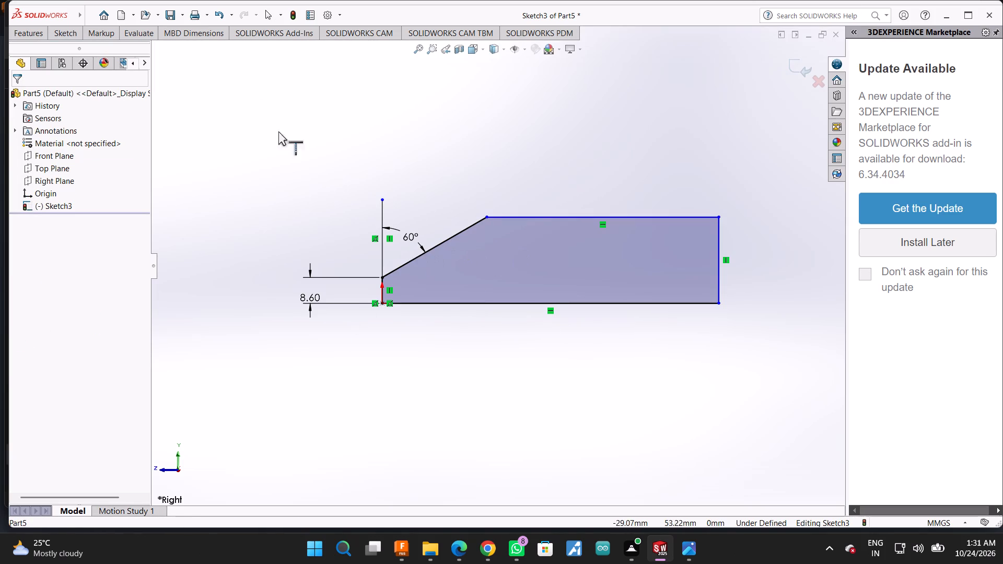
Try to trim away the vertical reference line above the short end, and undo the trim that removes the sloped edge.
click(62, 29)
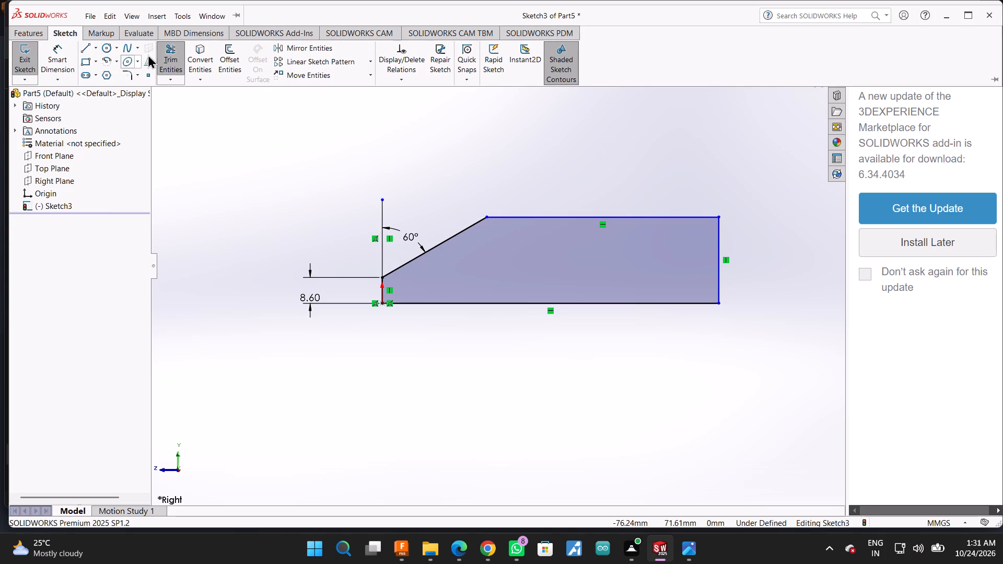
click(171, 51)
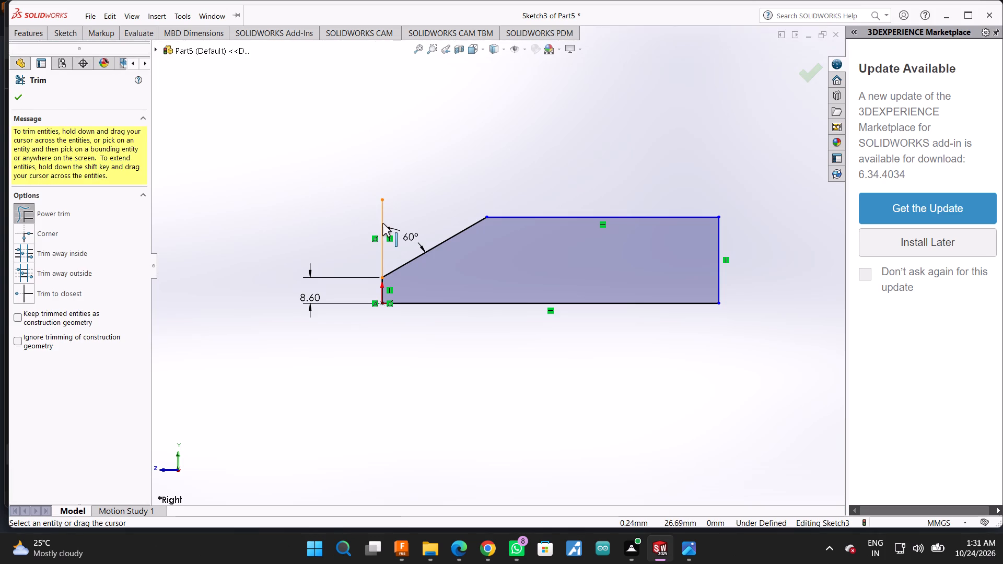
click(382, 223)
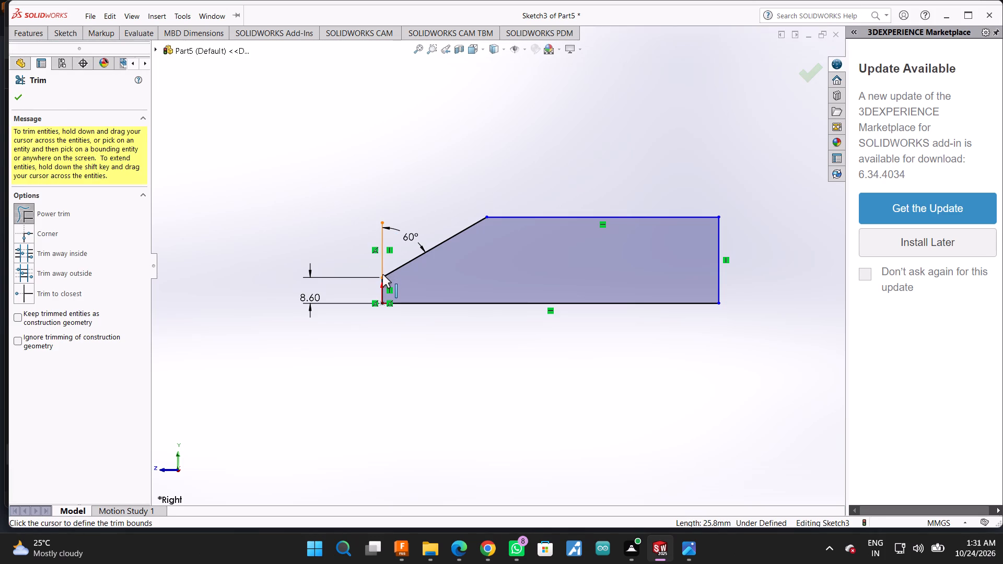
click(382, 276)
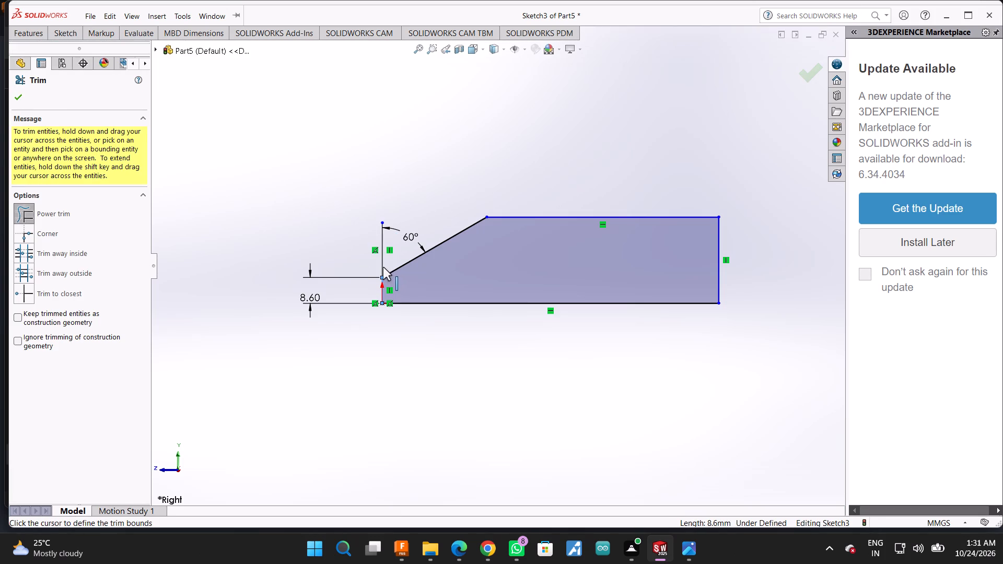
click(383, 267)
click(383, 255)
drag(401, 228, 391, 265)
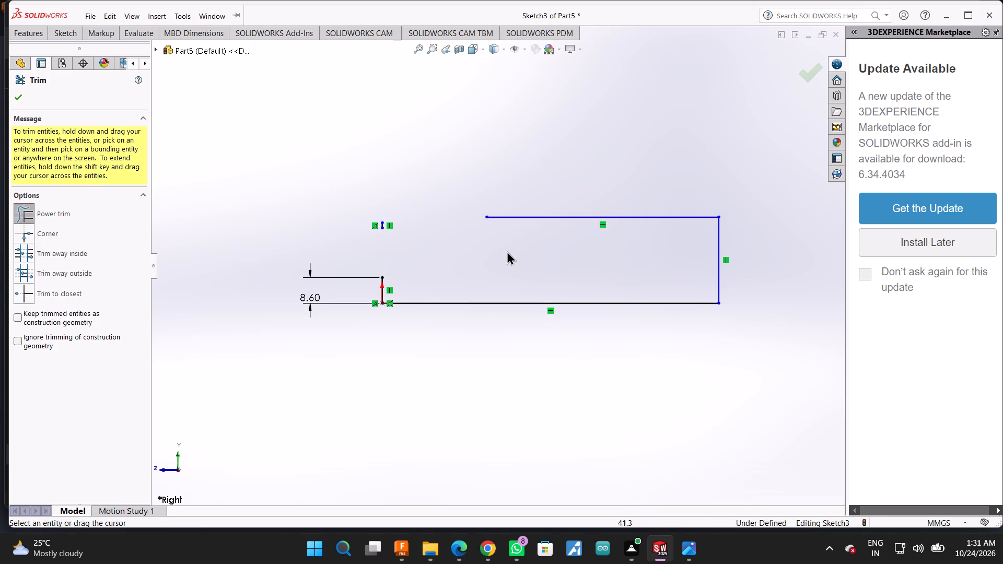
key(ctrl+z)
Delete the remaining vertical reference line above the short end together with the 60° angle dimension.
drag(408, 213, 387, 230)
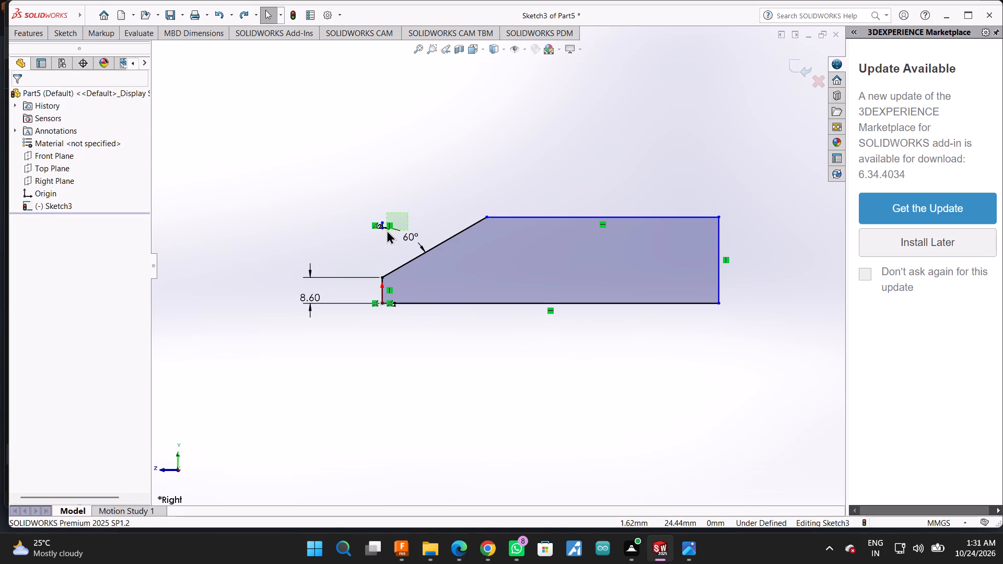
drag(387, 230, 369, 227)
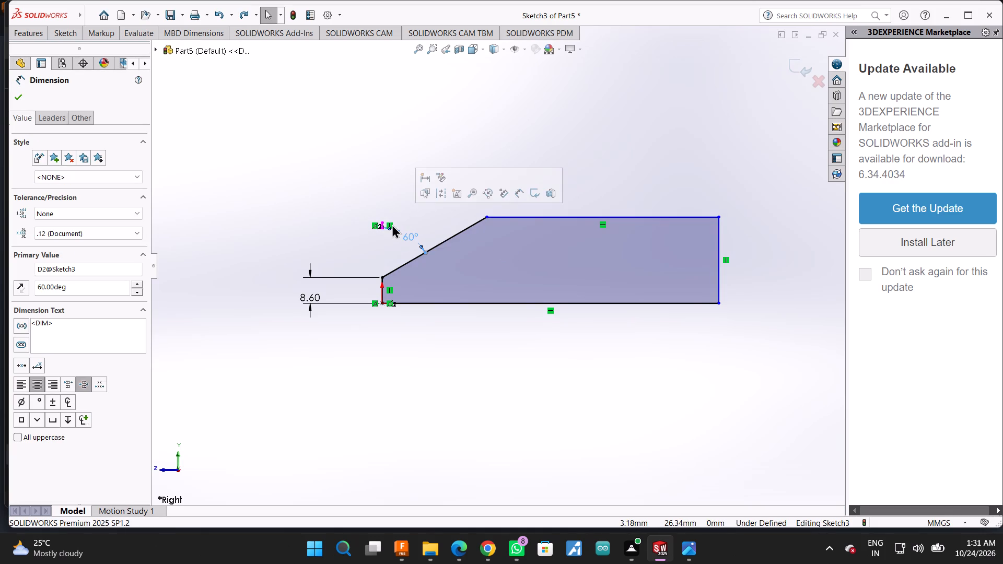
scroll(392, 224, down, 5)
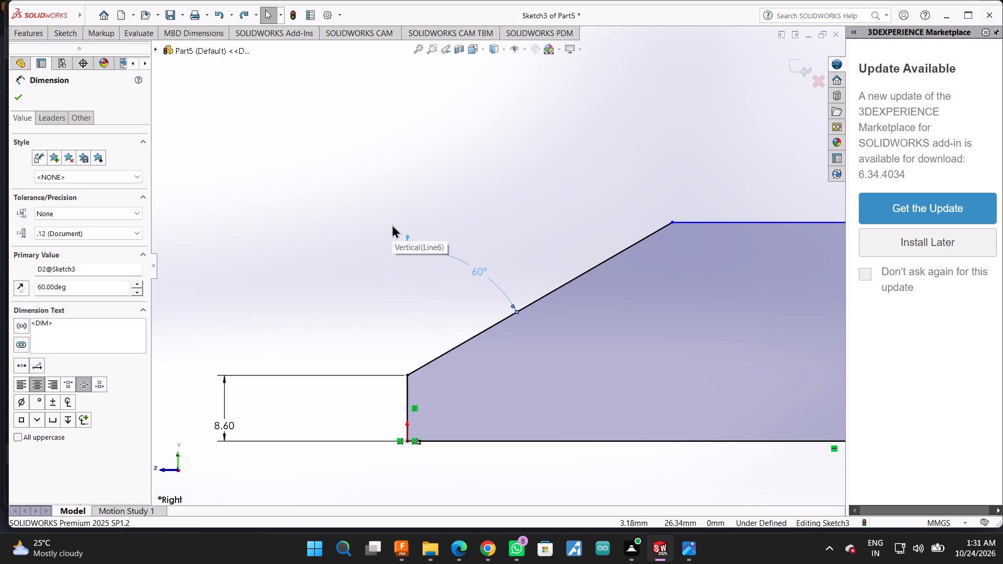
key(Delete)
Set up an Extruded Boss/Base from the closed Right Plane profile with a blind depth of 84 mm.
scroll(404, 227, up, 7)
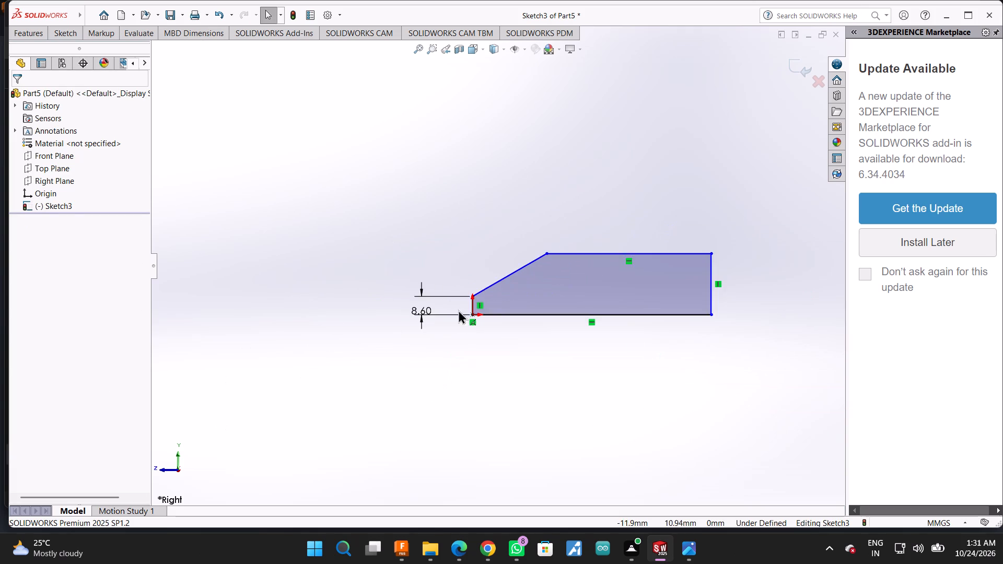
scroll(593, 369, down, 3)
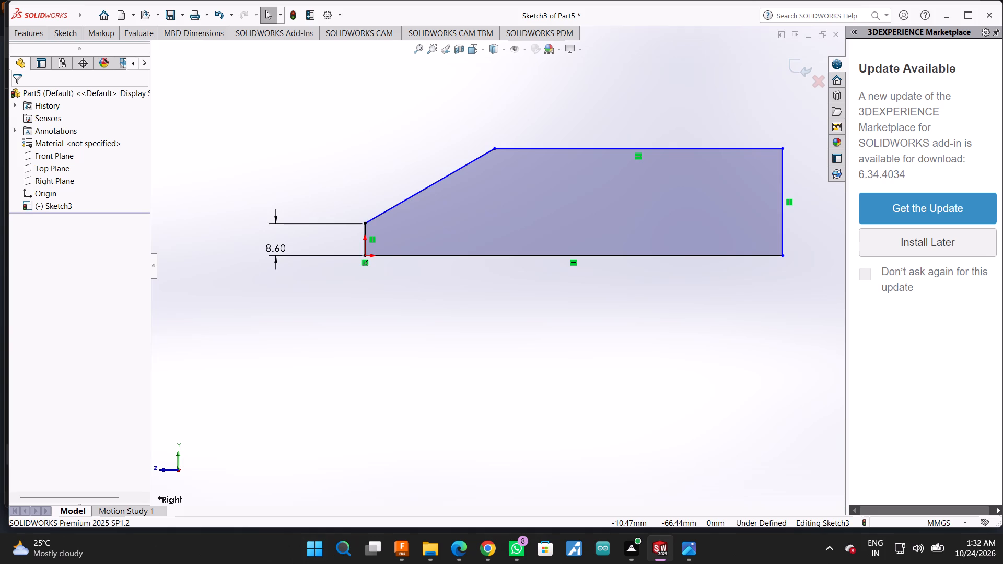
scroll(197, 563, up, 4)
scroll(264, 473, up, 4)
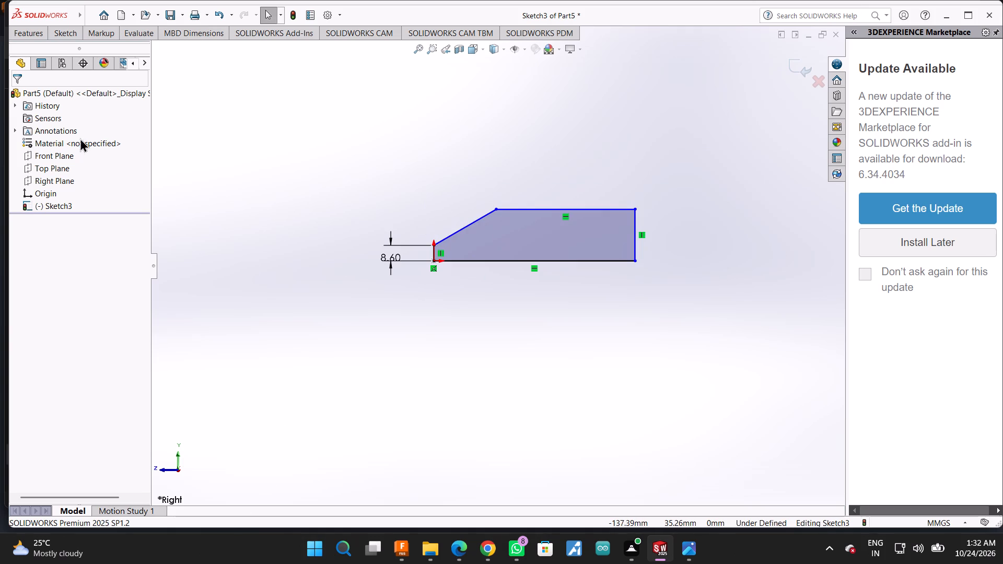
middle_drag(489, 184, 563, 250)
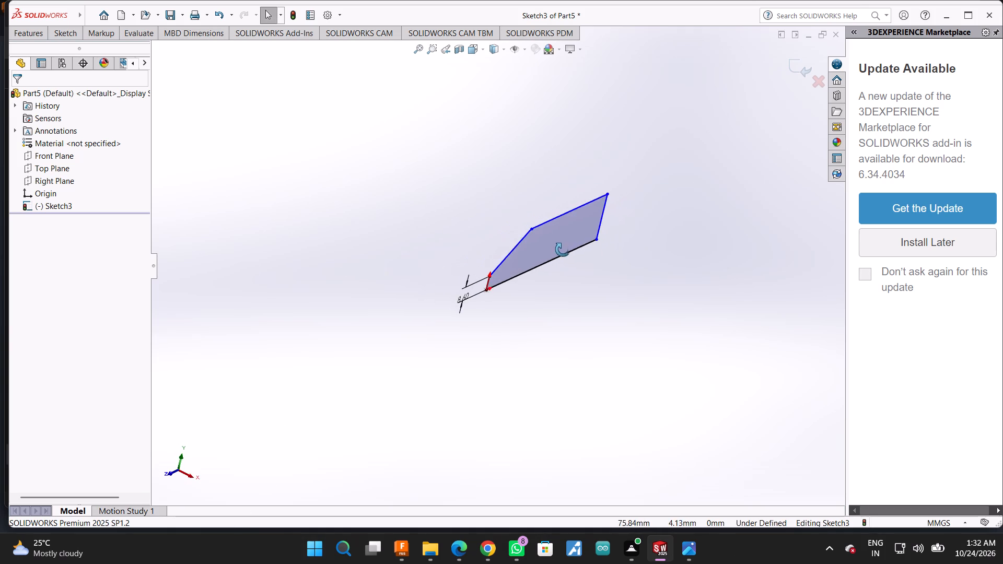
middle_drag(563, 250, 562, 250)
click(34, 32)
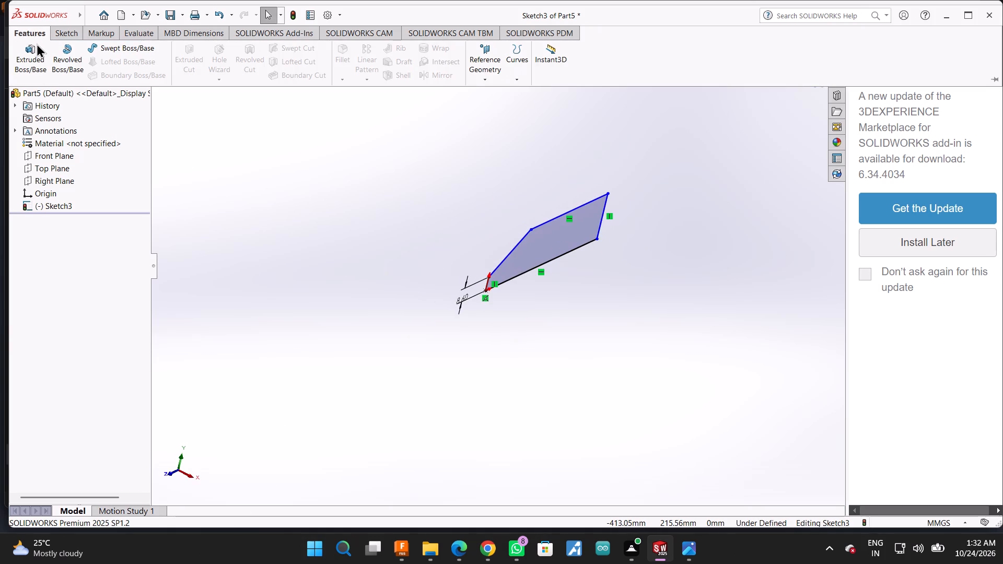
click(29, 45)
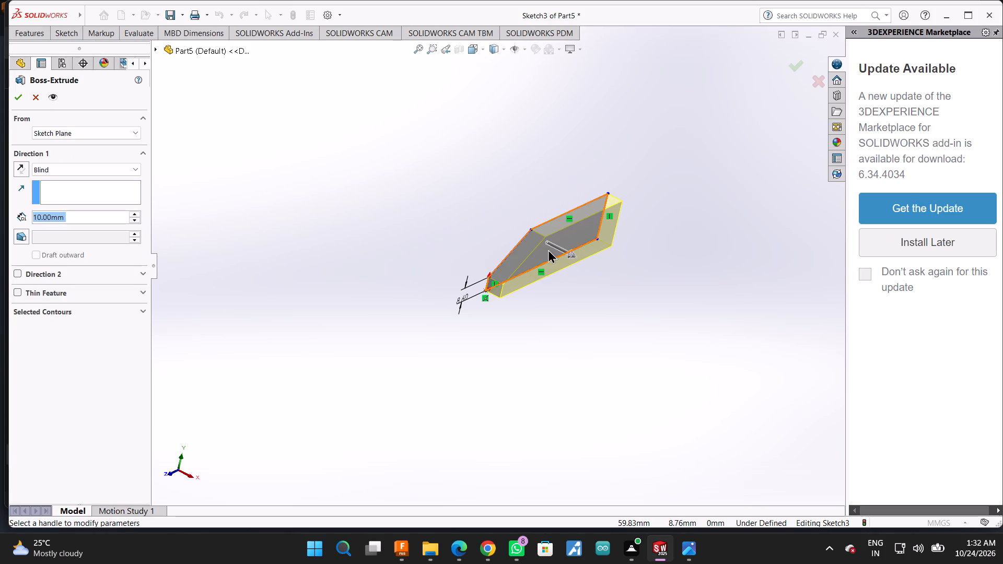
drag(566, 254, 563, 254)
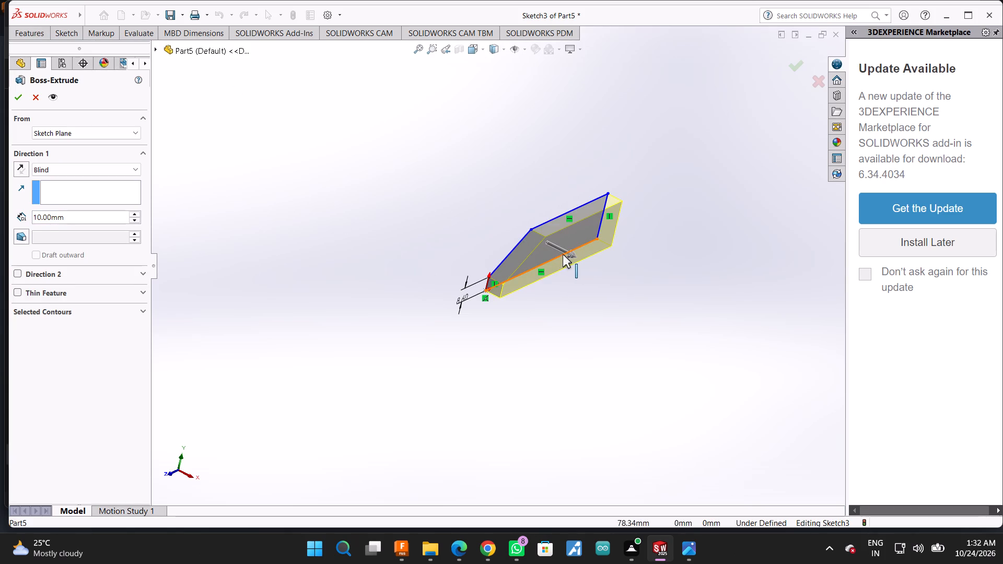
drag(563, 254, 542, 243)
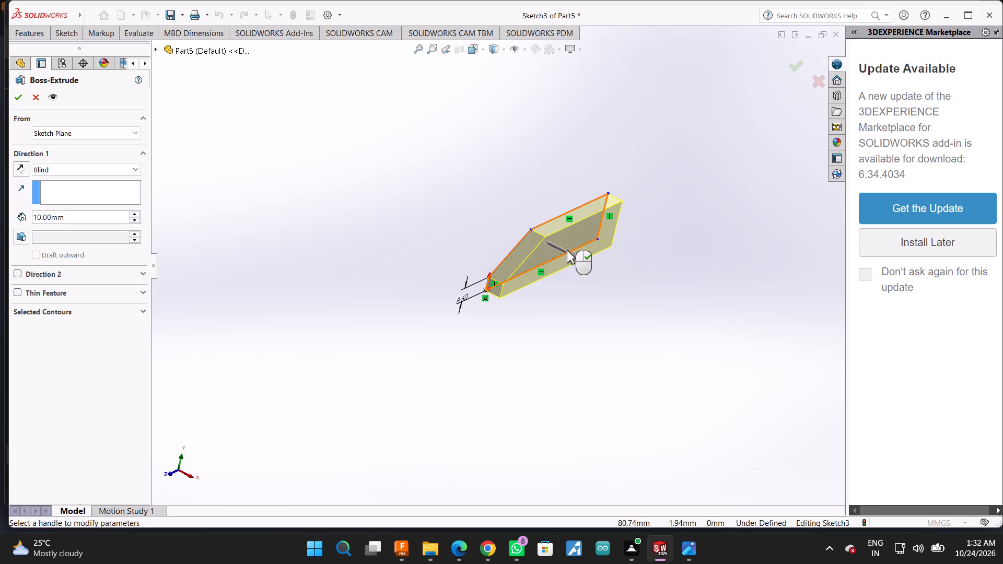
drag(567, 250, 527, 239)
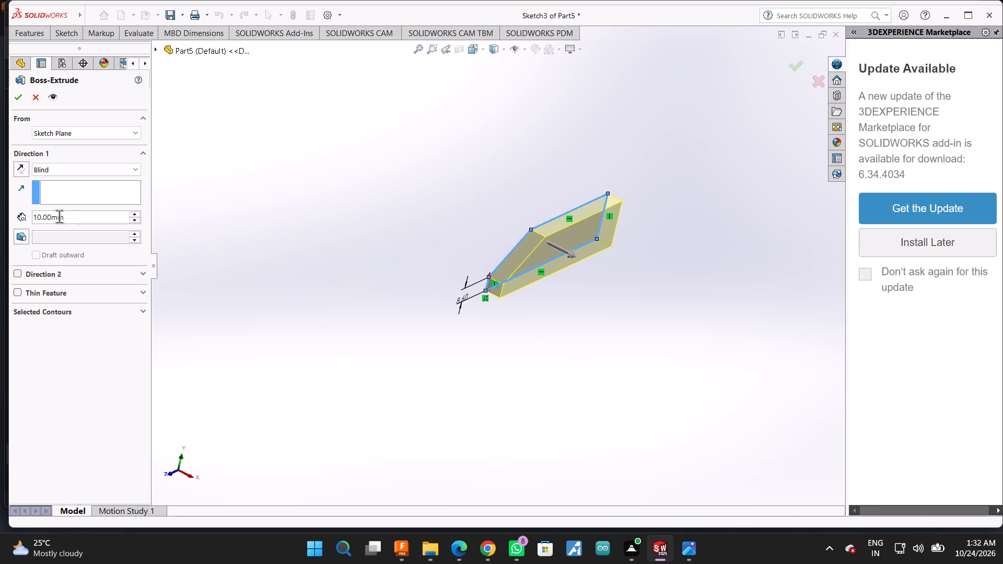
click(43, 217)
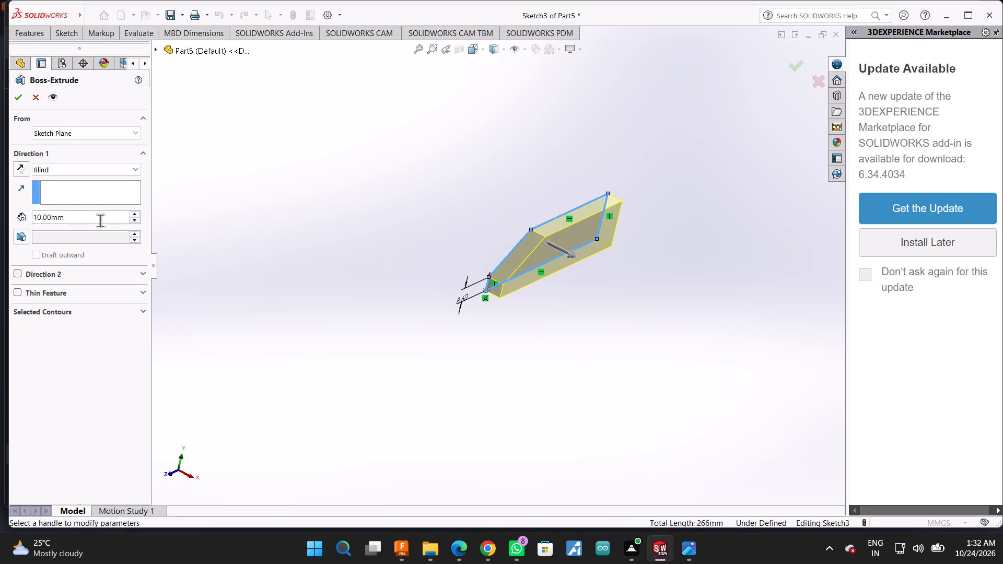
key(Left)
key(BackSpace)
key(BackSpace)
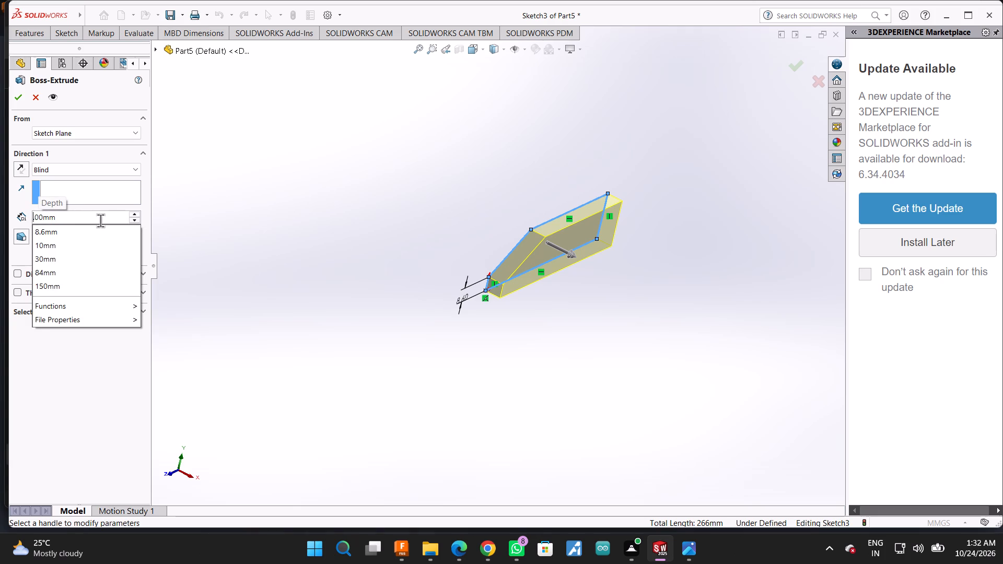
key(8)
key(4)
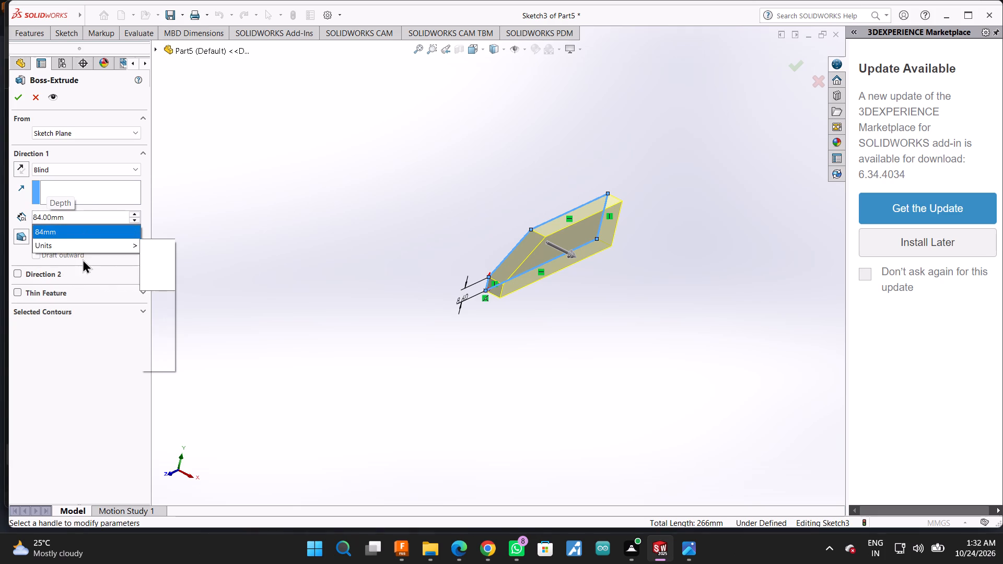
click(15, 95)
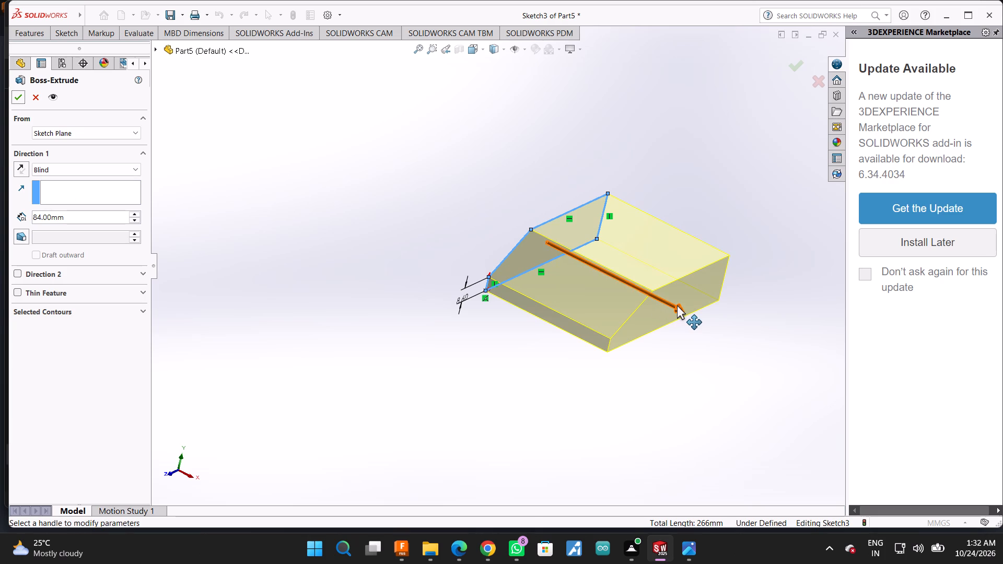
Reverse the extrusion to the opposite side of the Right Plane and extrude the profile with a blind depth of 84 mm.
drag(678, 305, 452, 162)
drag(34, 211, 40, 211)
click(43, 213)
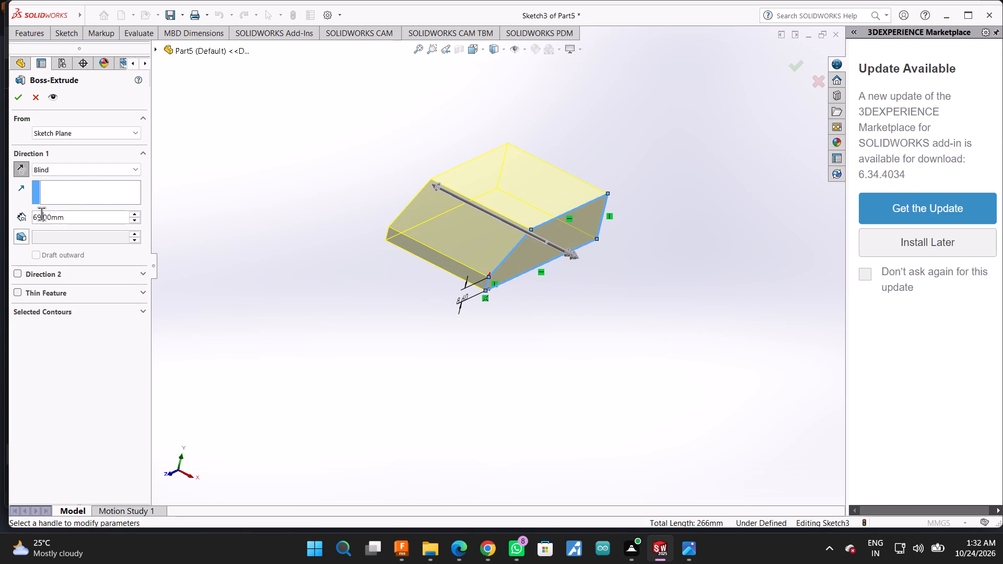
key(Left)
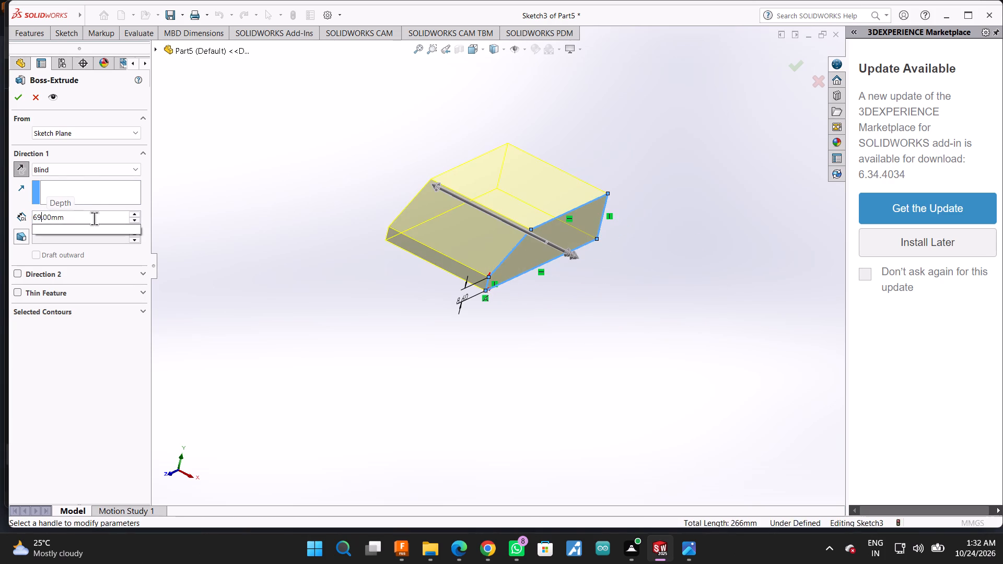
key(BackSpace)
key(BackSpace)
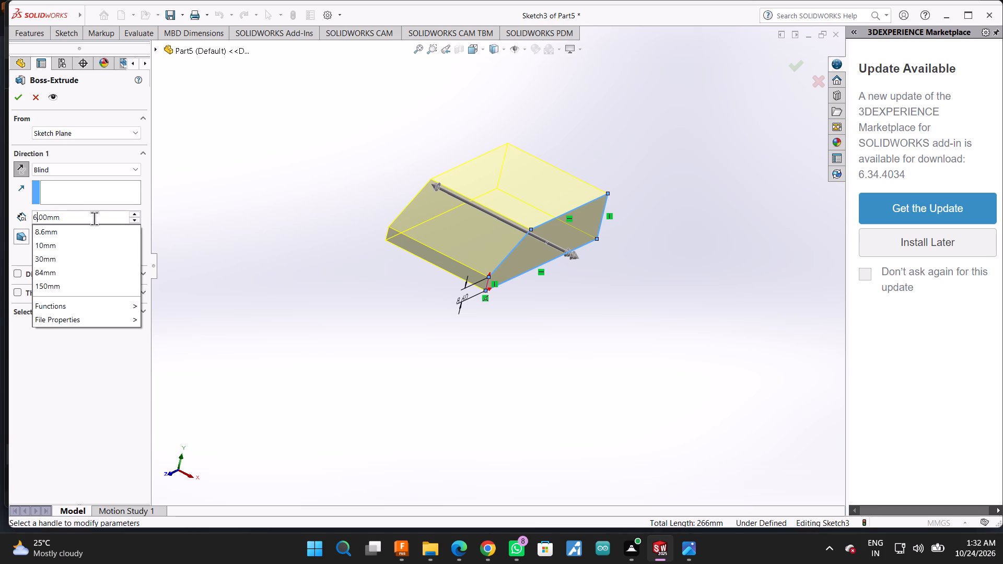
key(BackSpace)
text(84)
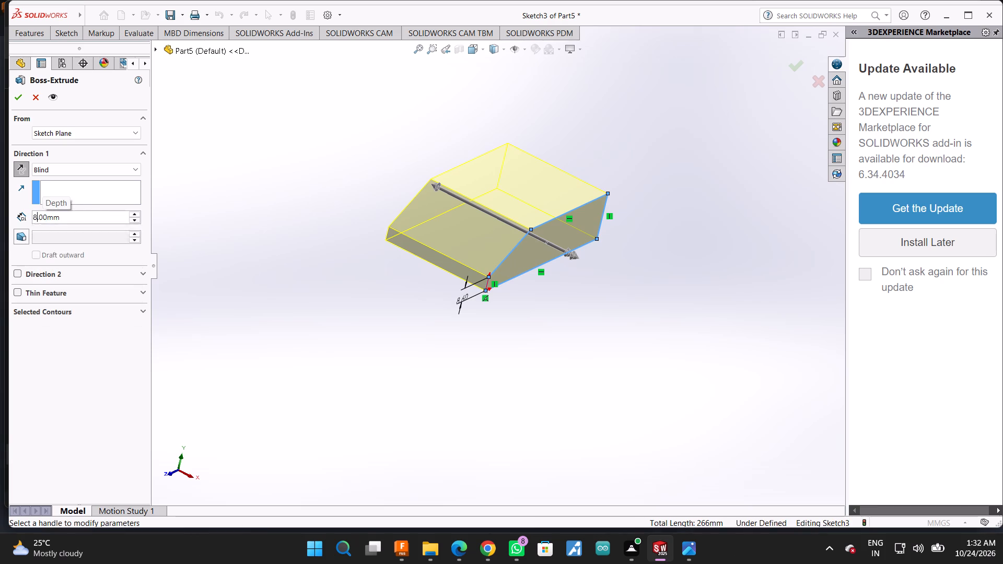
click(15, 95)
click(15, 96)
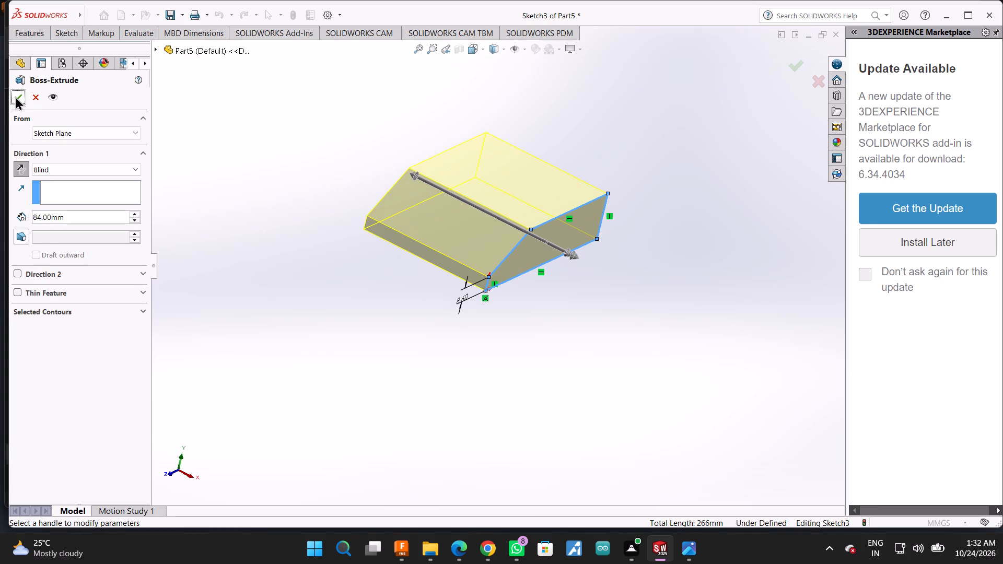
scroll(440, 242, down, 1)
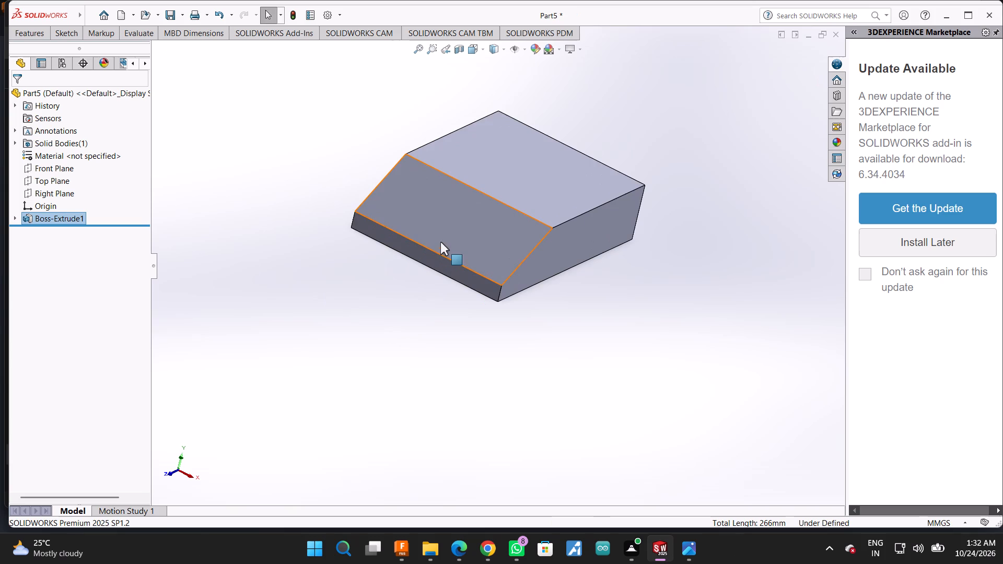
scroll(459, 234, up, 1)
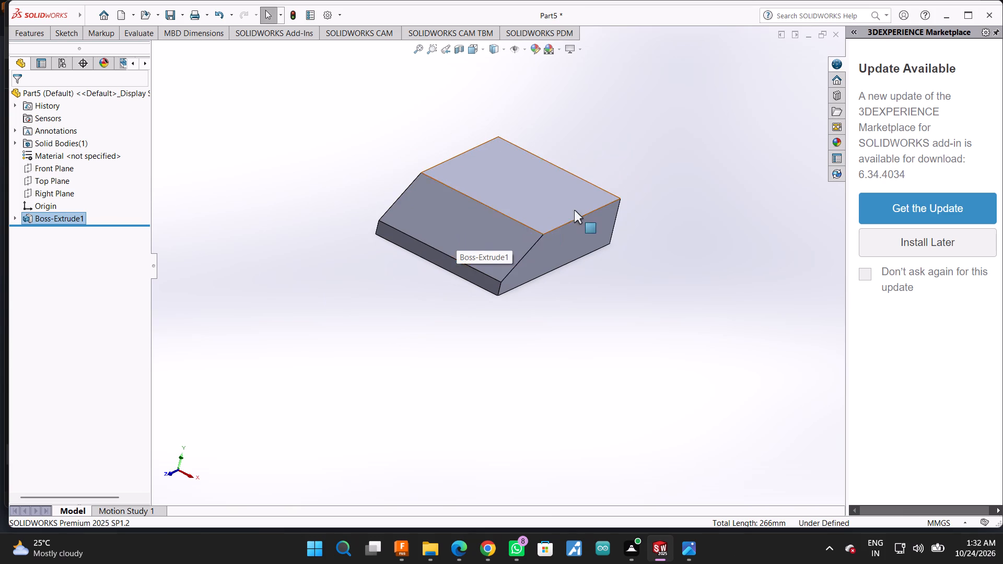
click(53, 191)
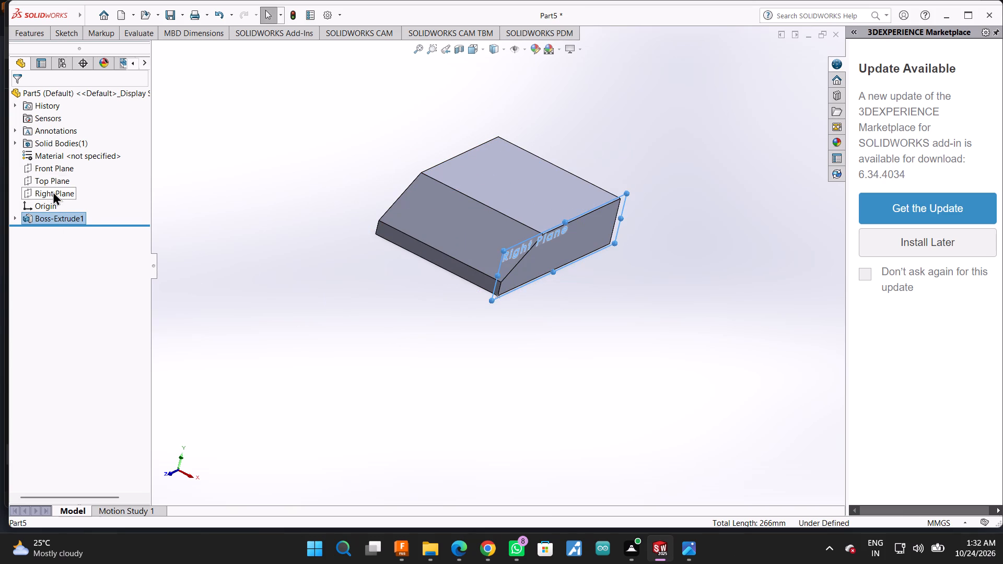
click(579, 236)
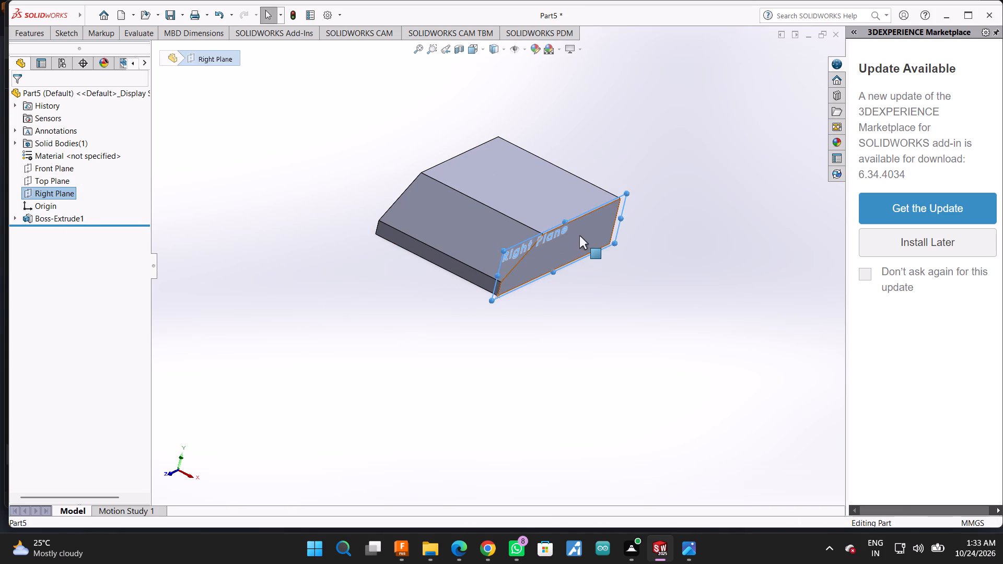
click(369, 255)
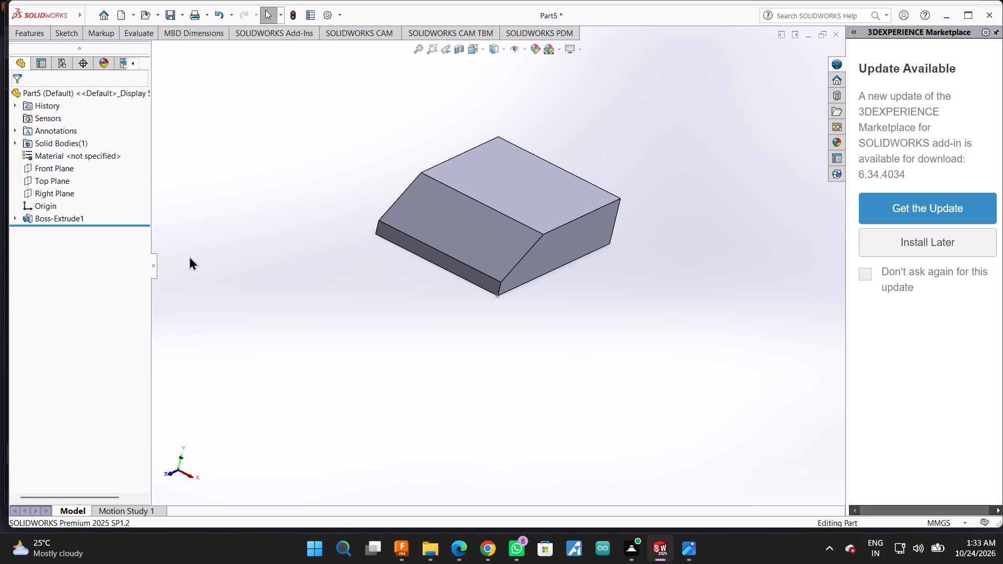
Sketch a corner rectangle on the Top Plane across the block's full width, about 14.4 mm deep, along the edge opposite the slope.
click(63, 181)
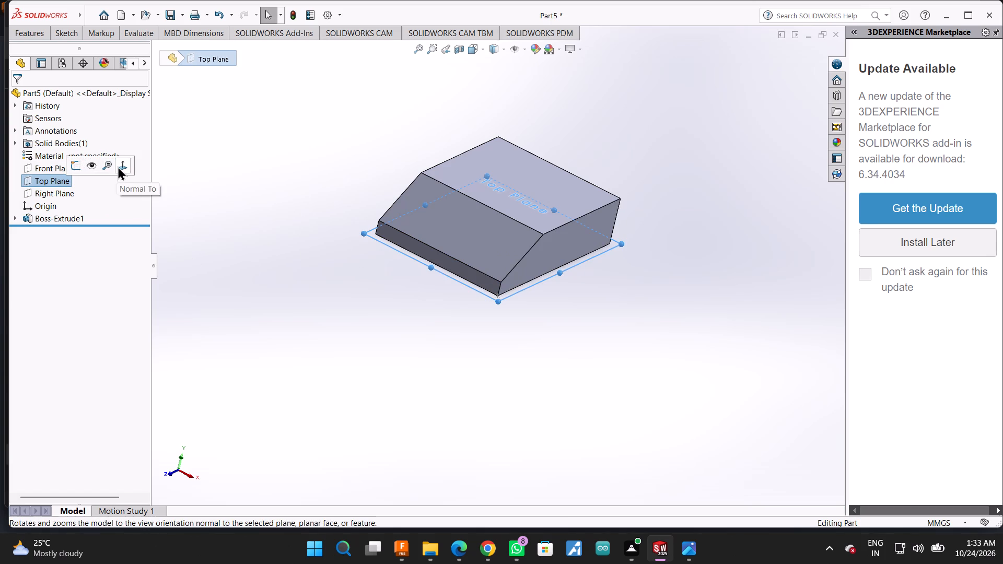
click(118, 166)
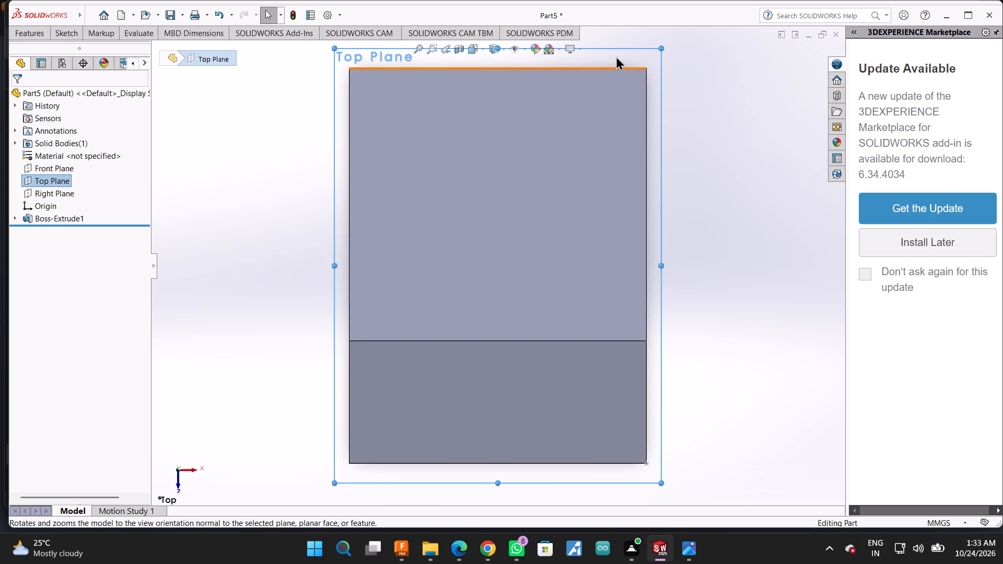
click(56, 27)
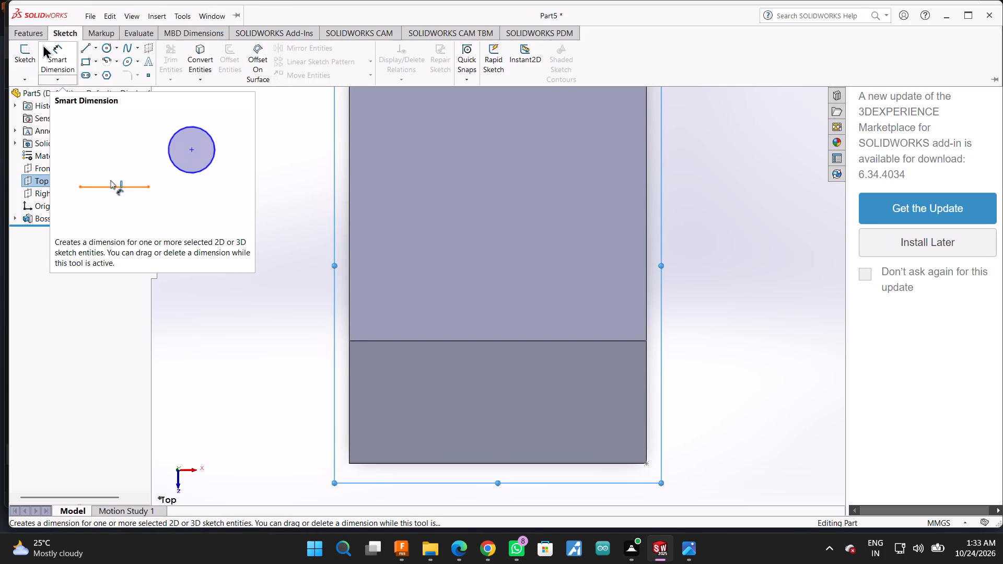
click(92, 64)
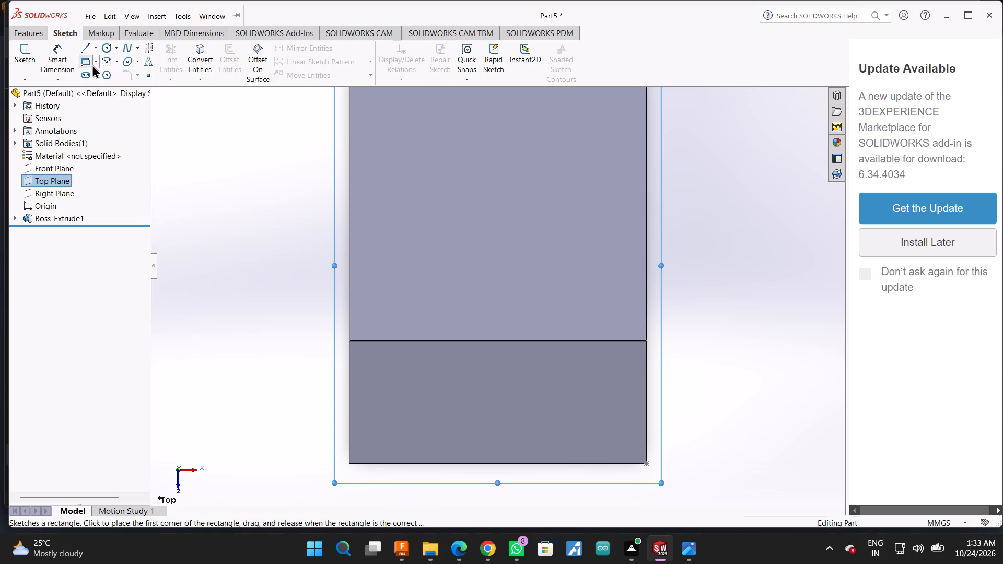
scroll(538, 254, up, 3)
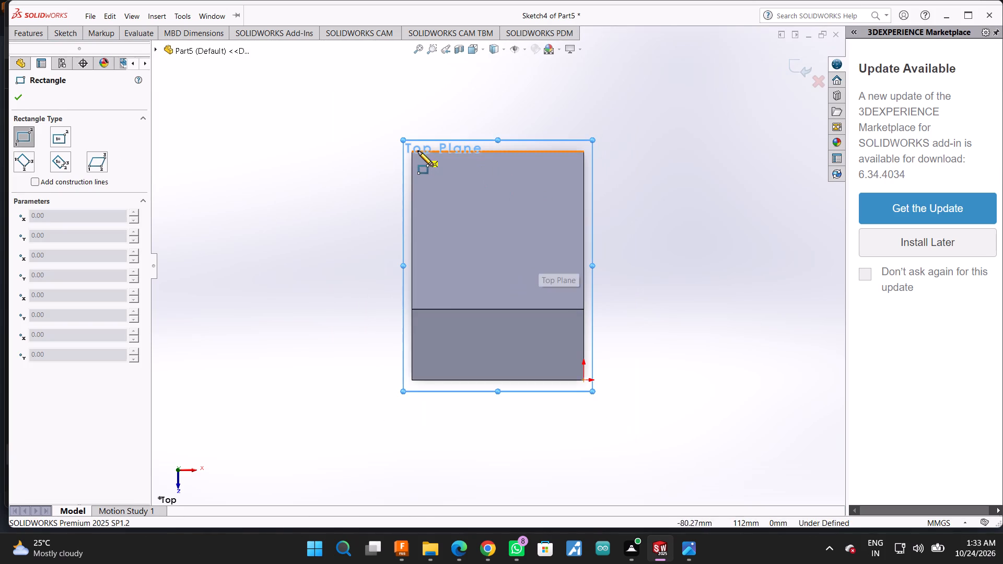
scroll(415, 162, down, 2)
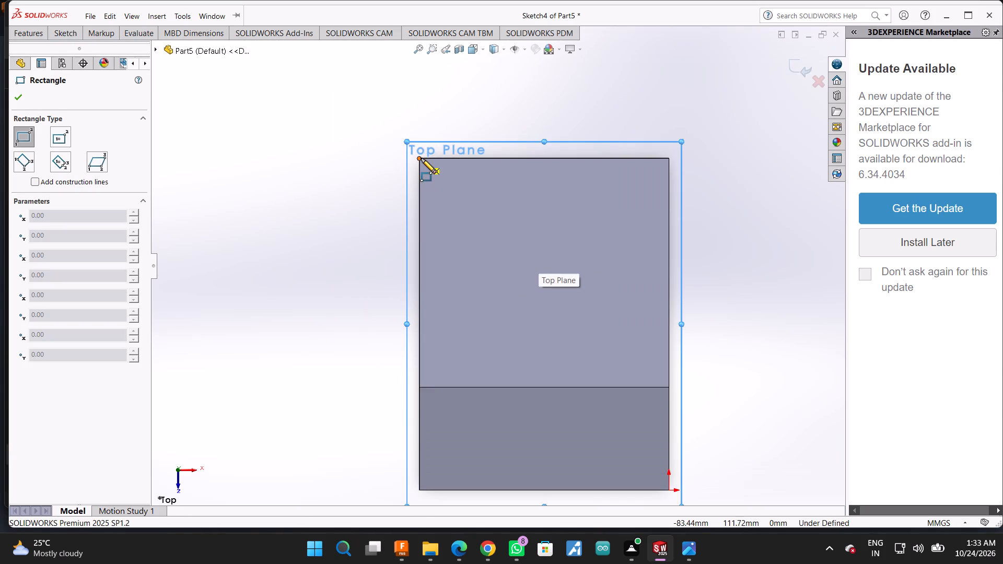
click(421, 158)
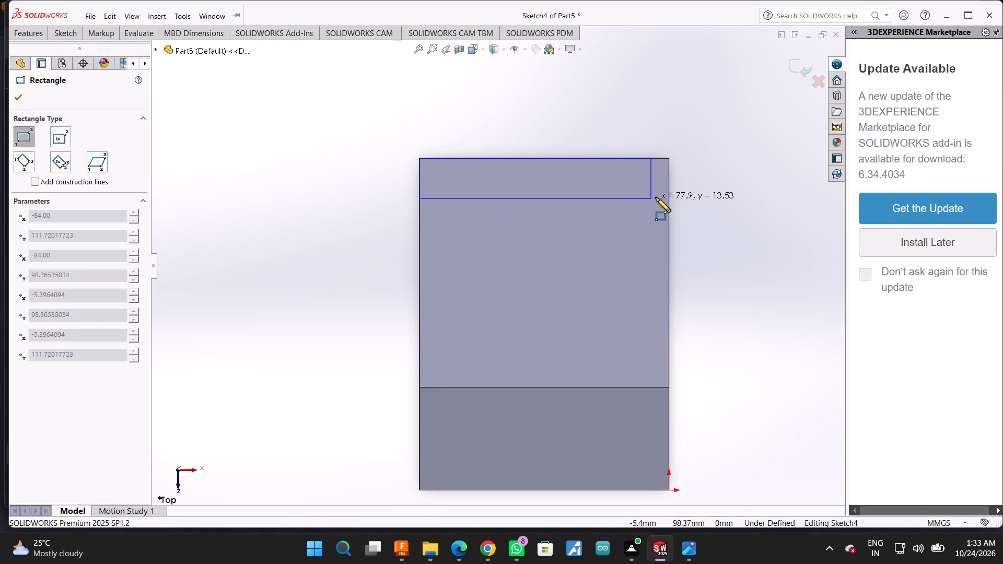
click(671, 201)
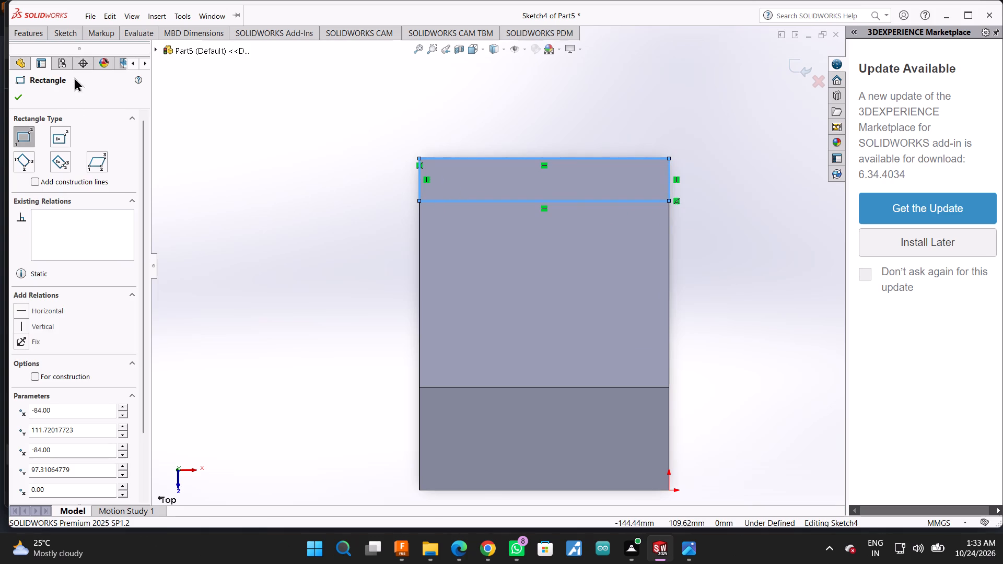
Dimension the depth of the Top Plane rectangle, along its short side, as 30 mm.
click(62, 34)
click(62, 49)
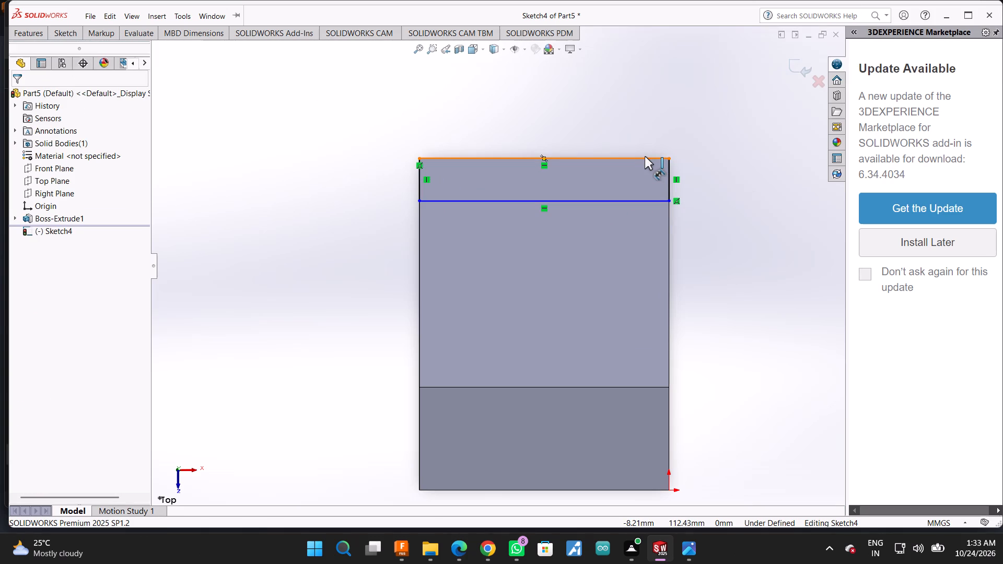
click(673, 179)
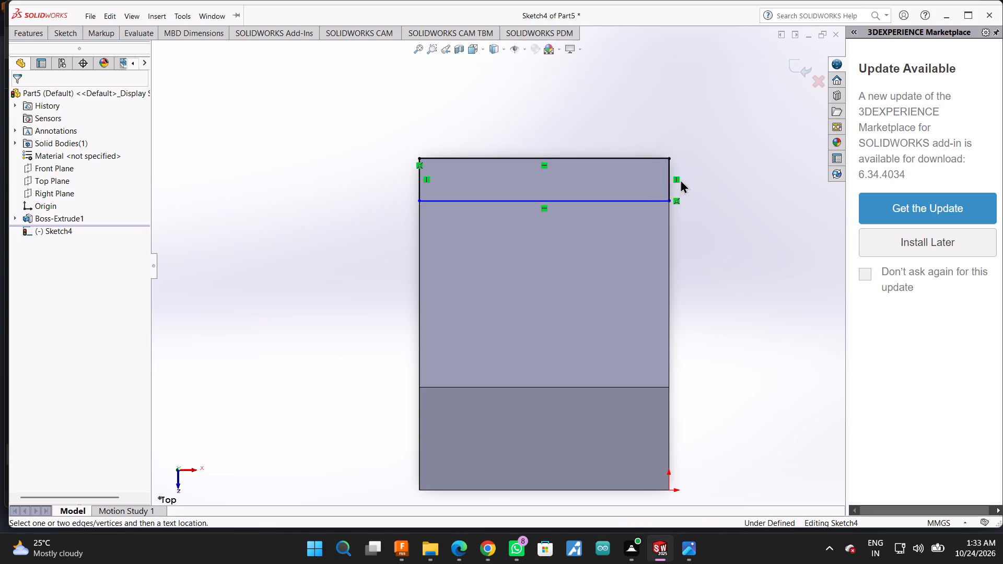
click(667, 181)
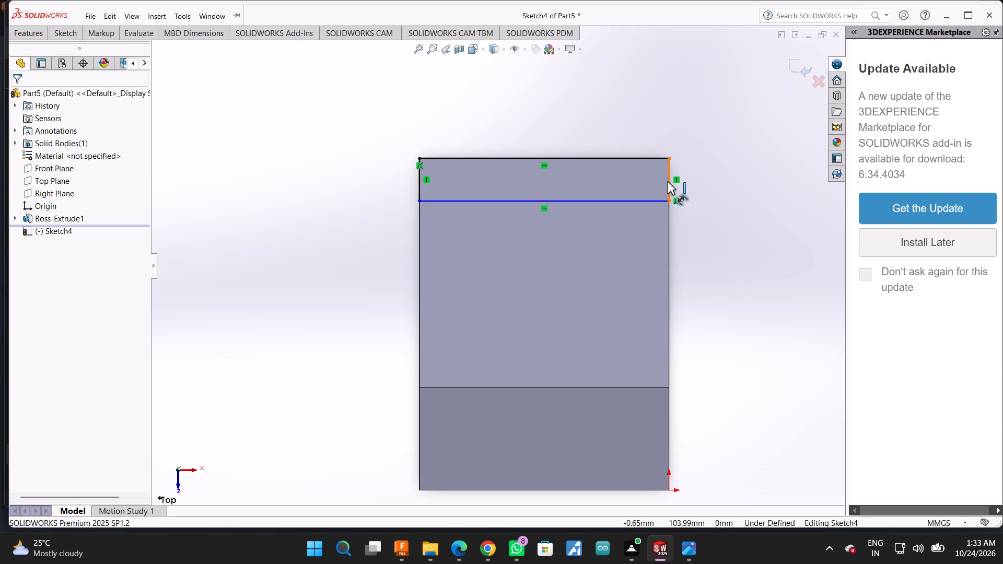
click(716, 186)
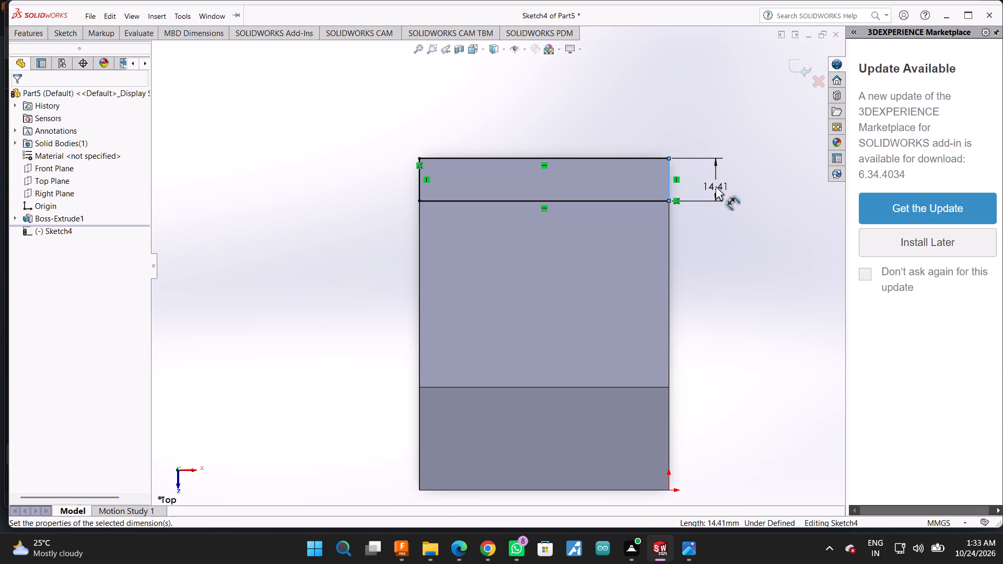
text(30)
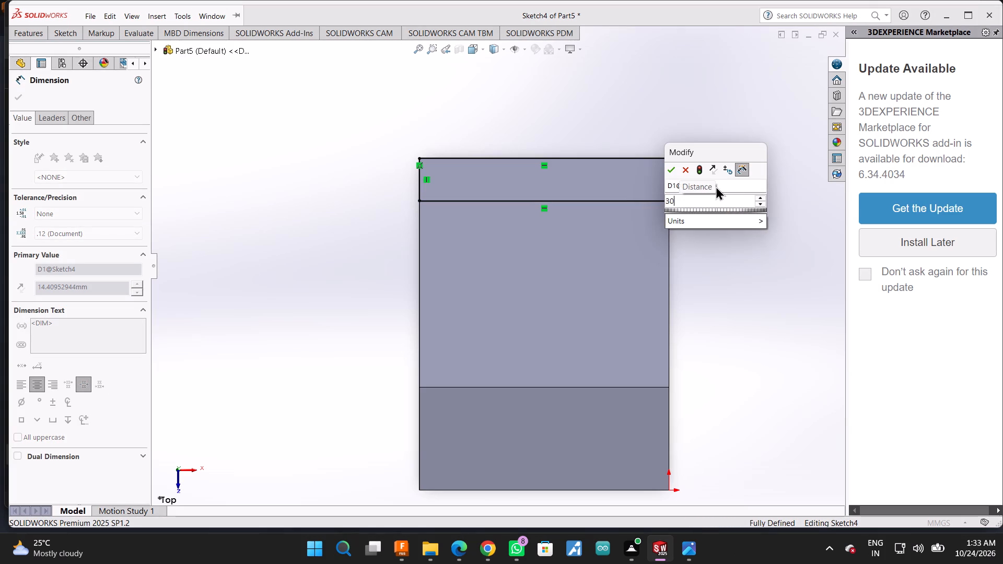
key(Return)
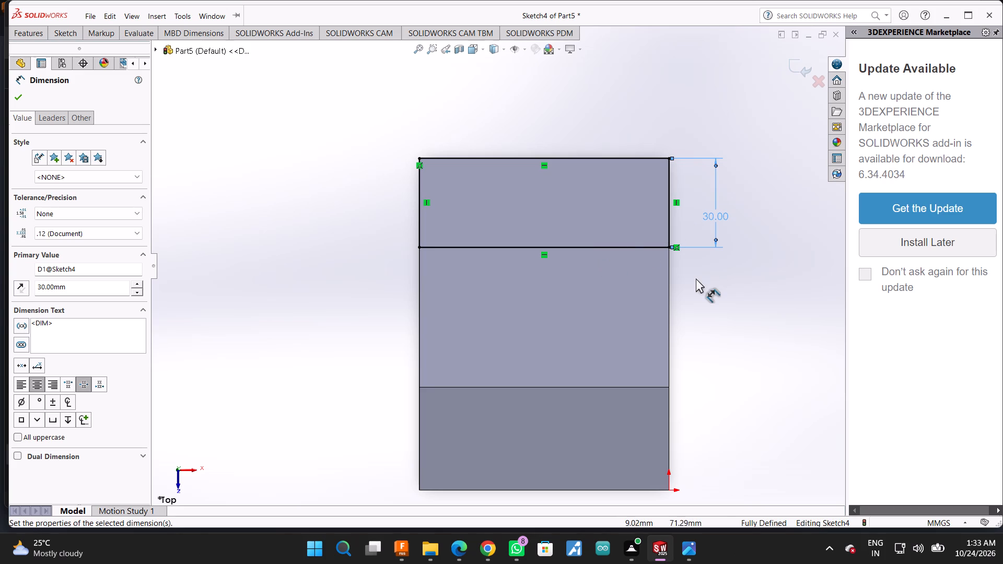
middle_drag(691, 416, 636, 426)
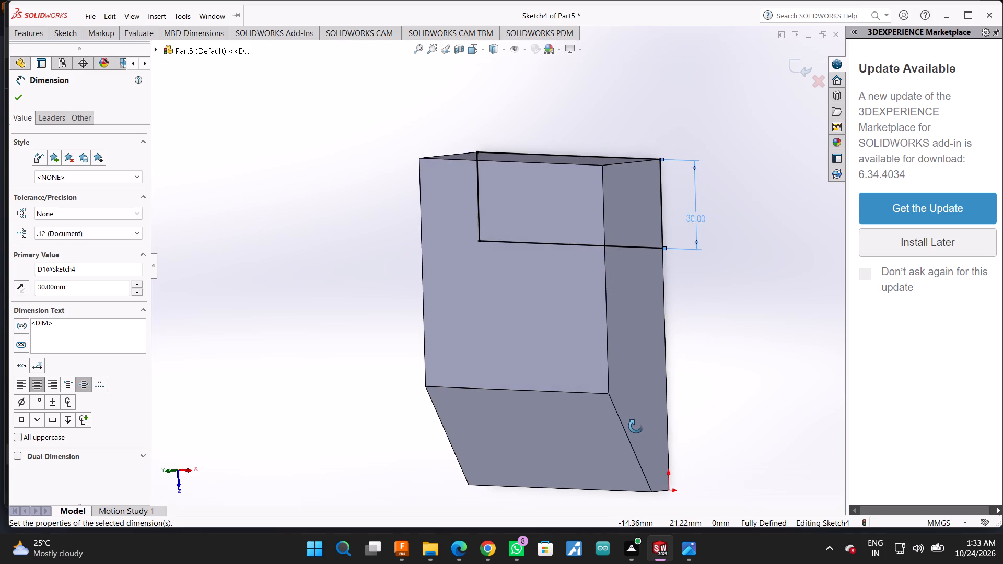
middle_drag(636, 426, 685, 411)
scroll(511, 330, up, 1)
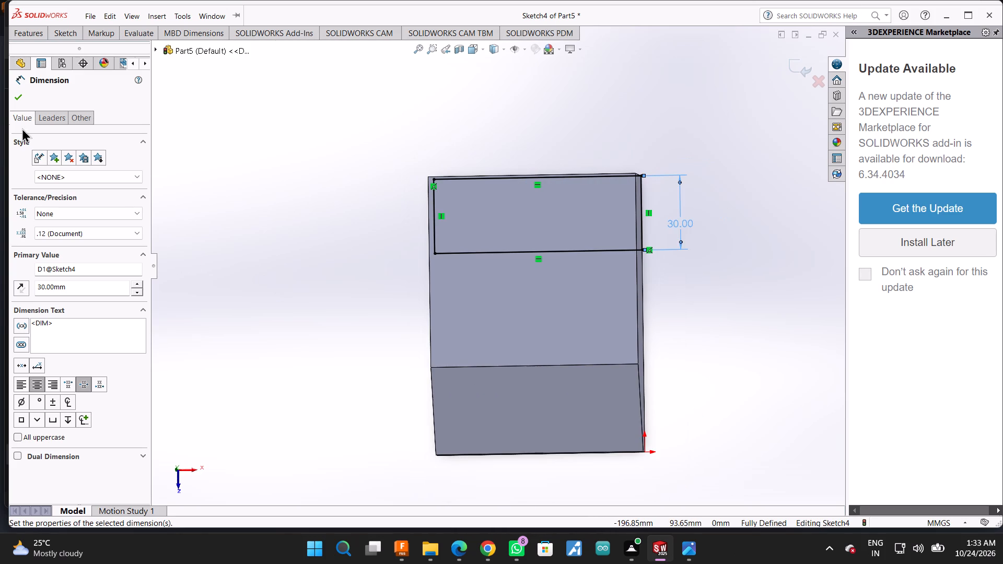
scroll(573, 251, down, 1)
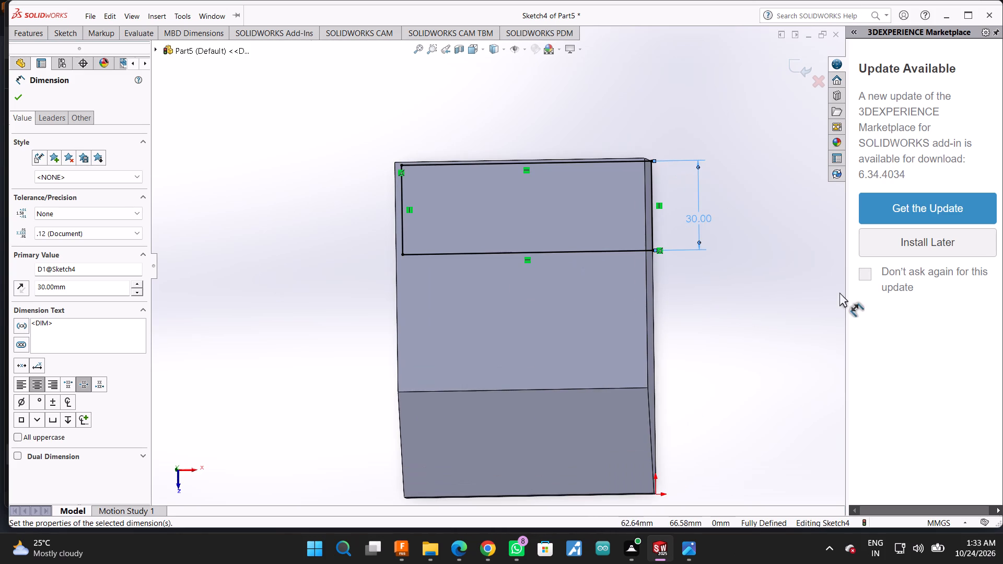
scroll(793, 283, down, 1)
middle_drag(797, 283, 802, 281)
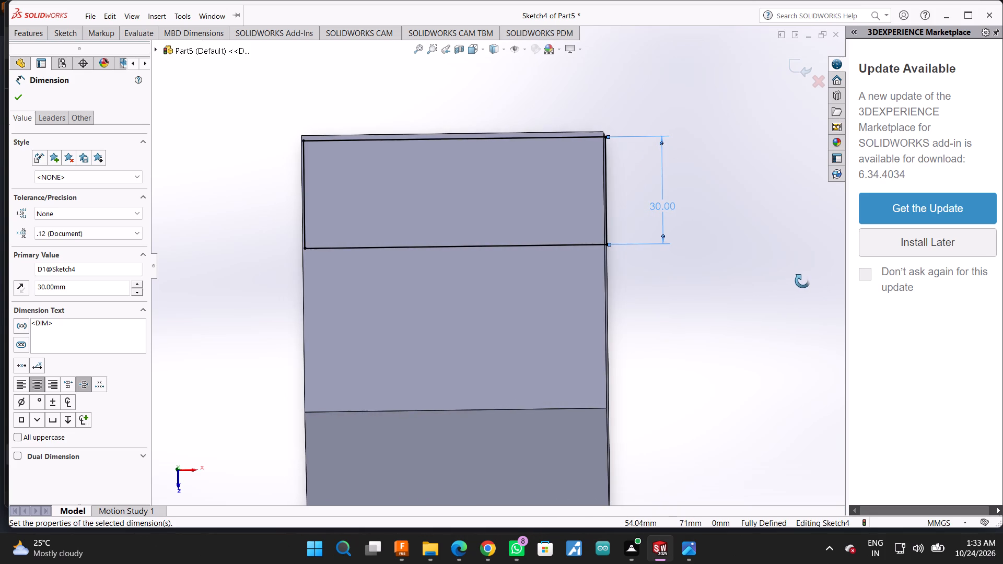
middle_drag(802, 281, 803, 281)
click(20, 94)
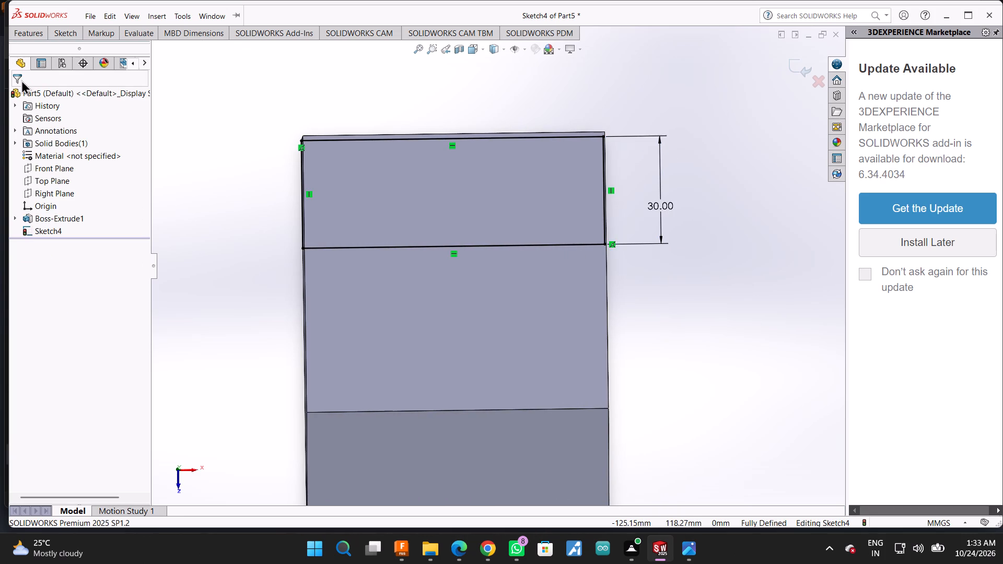
Extrude the Top Plane rectangle as a boss with a blind depth of 90 mm, merged with the block.
click(35, 33)
click(36, 46)
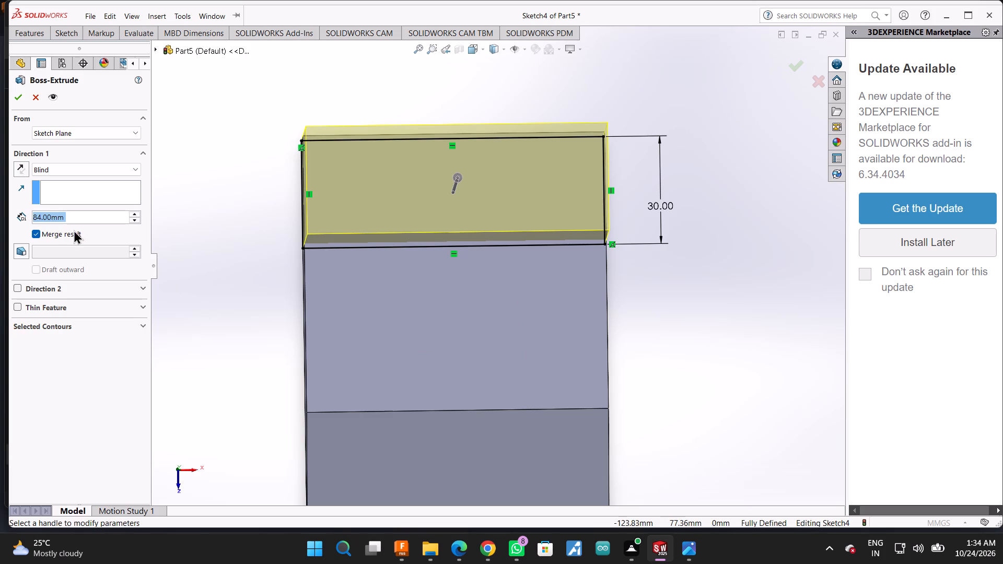
click(38, 217)
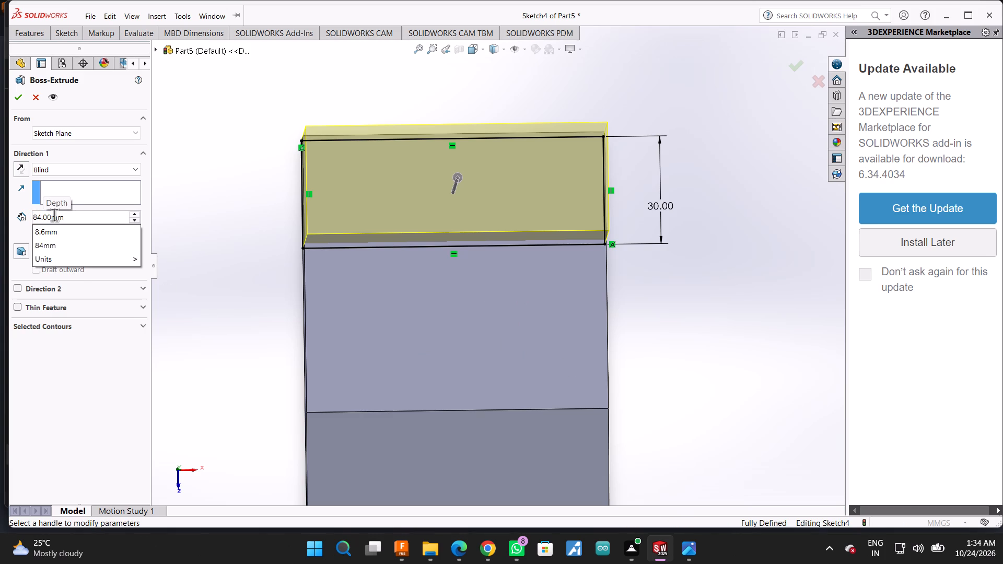
key(Down)
key(Right)
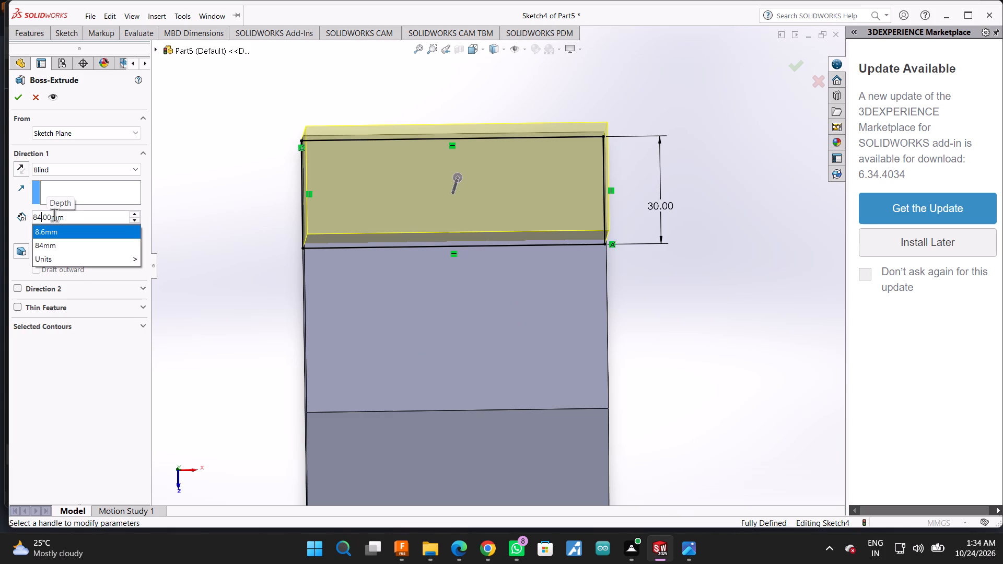
key(BackSpace)
key(BackSpace)
key(BackSpace)
key(BackSpace)
key(BackSpace)
key(BackSpace)
key(BackSpace)
text(90)
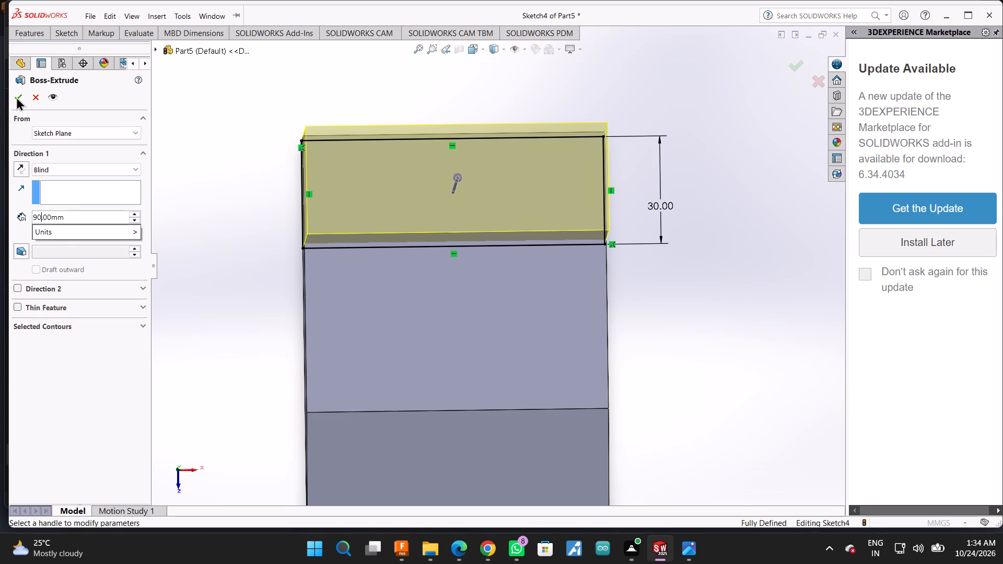
click(16, 97)
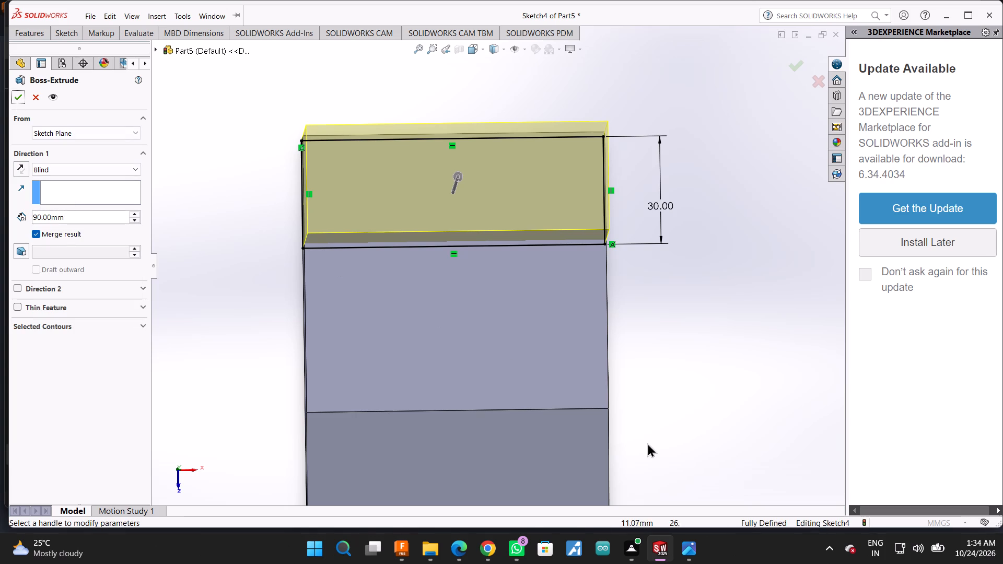
click(20, 102)
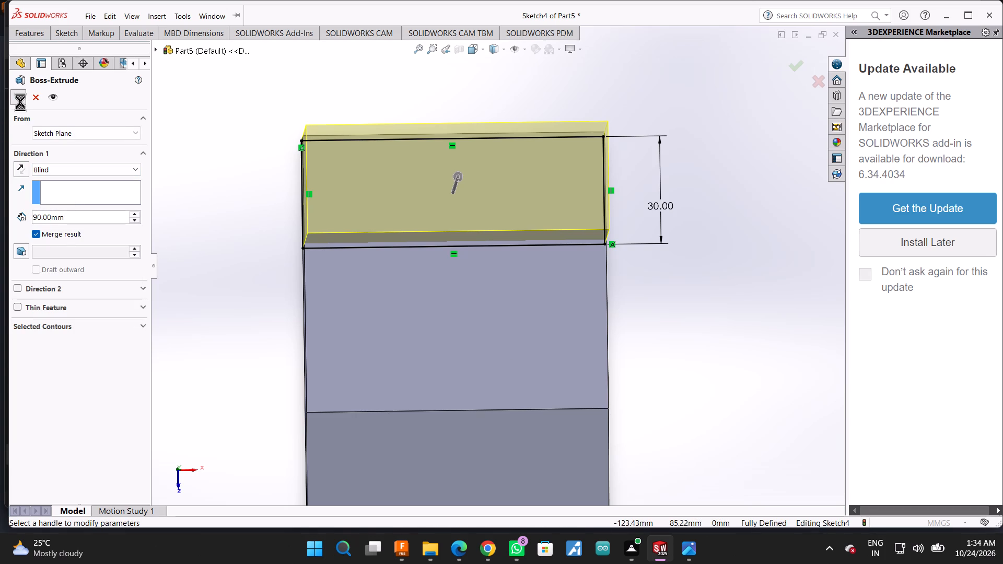
Examine the L-shaped part with its upright and sloped base from several sides.
scroll(739, 336, down, 1)
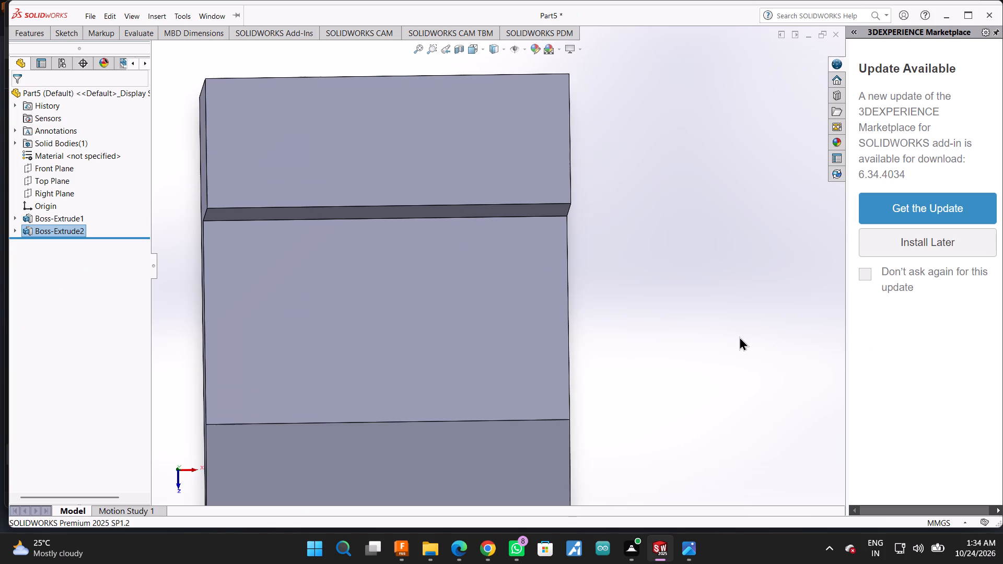
middle_drag(732, 334, 786, 125)
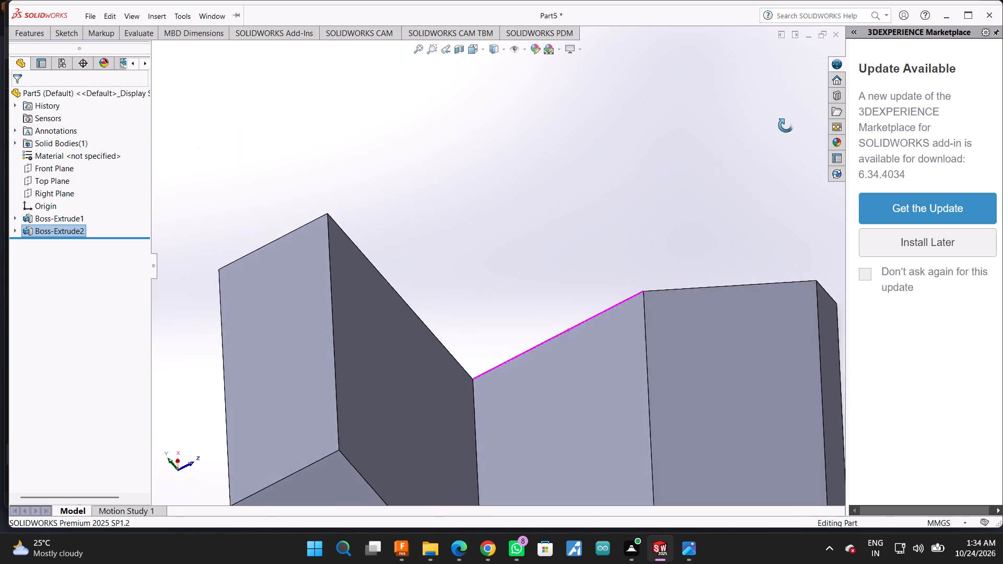
middle_drag(786, 125, 809, 58)
scroll(643, 274, up, 1)
scroll(654, 377, up, 2)
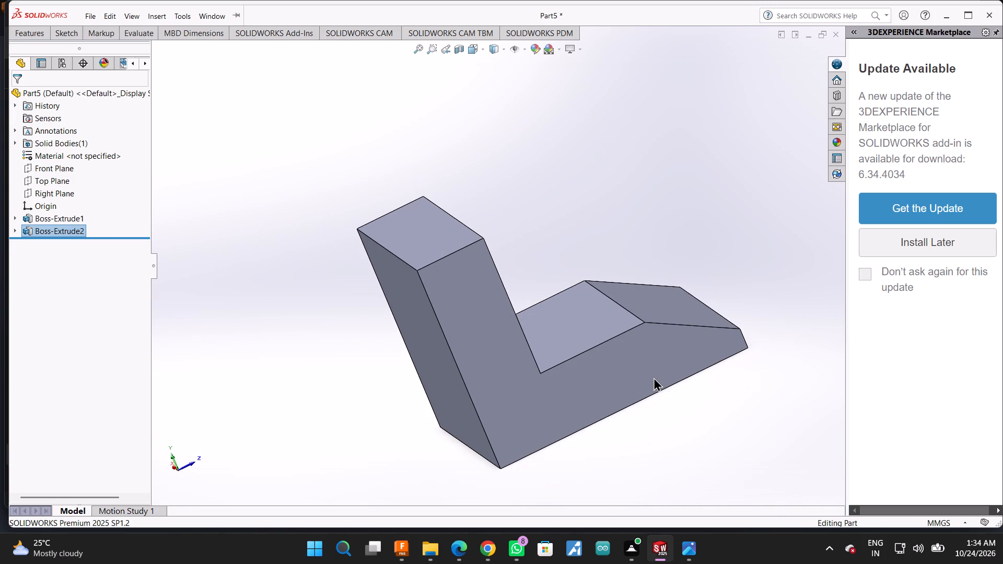
middle_drag(671, 418, 607, 385)
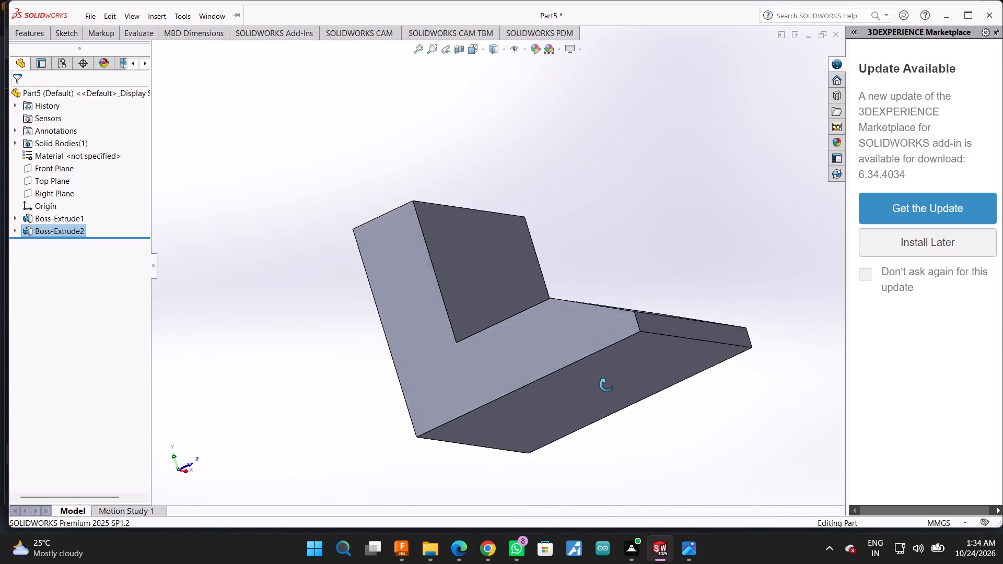
middle_drag(607, 385, 668, 389)
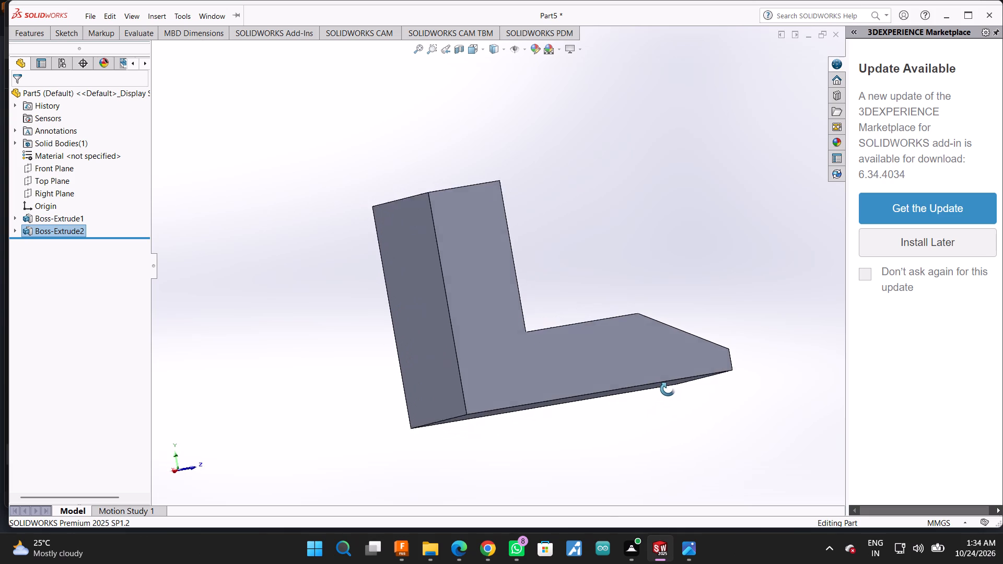
middle_drag(668, 389, 658, 402)
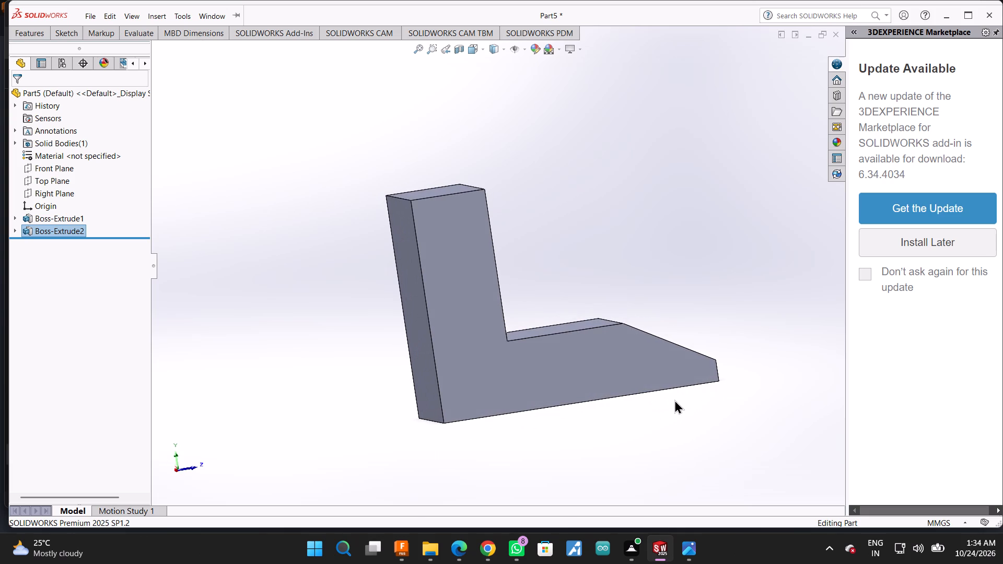
Edit the base extrusion's Right Plane sketch, dimension the sloped line's length as 30 mm, and exit the sketch.
click(73, 219)
click(73, 219)
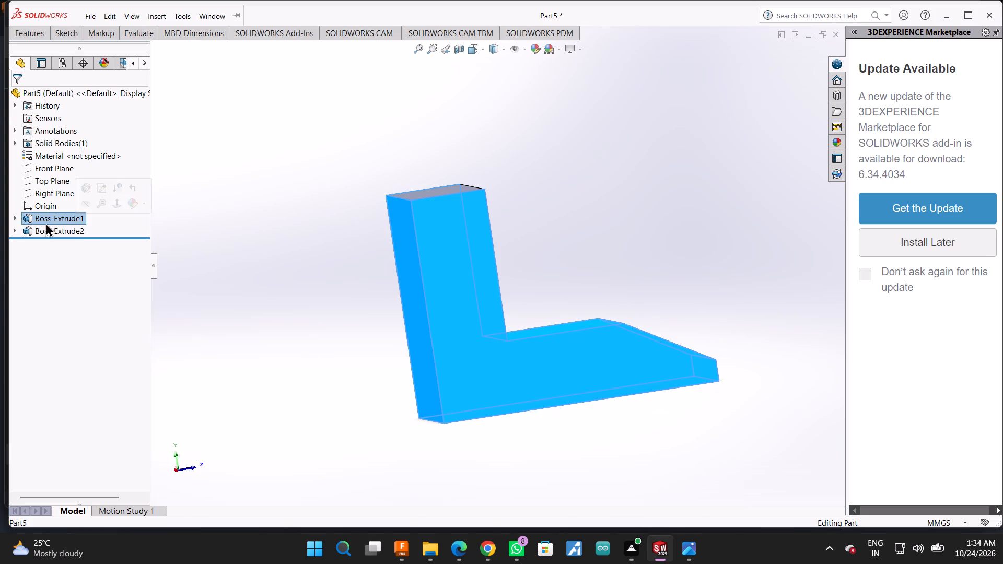
click(13, 218)
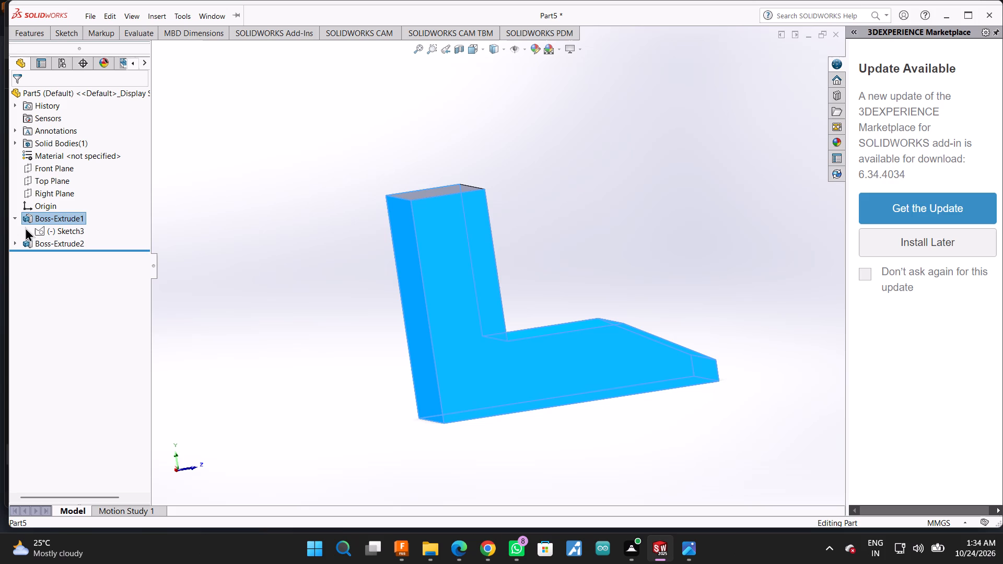
click(38, 226)
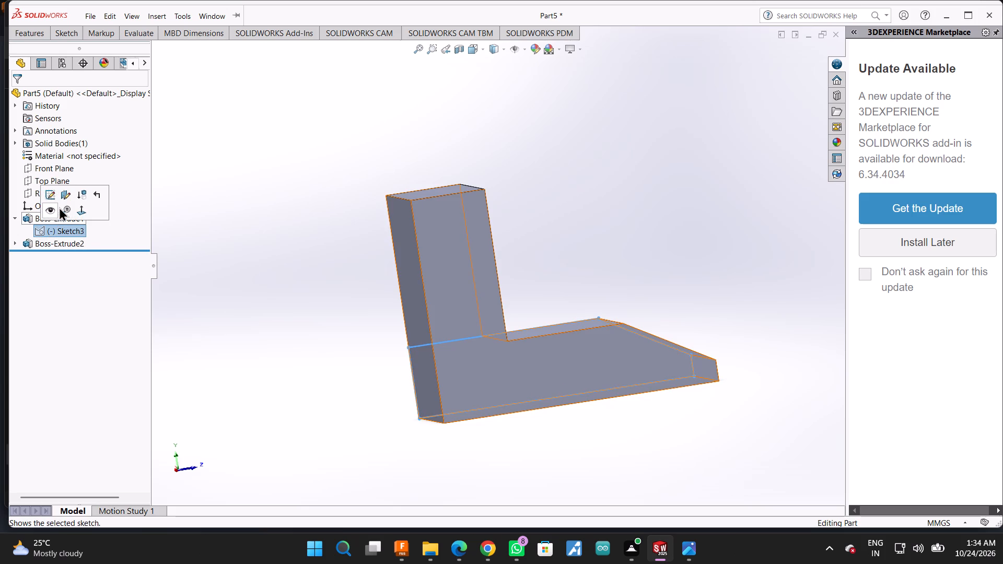
click(53, 197)
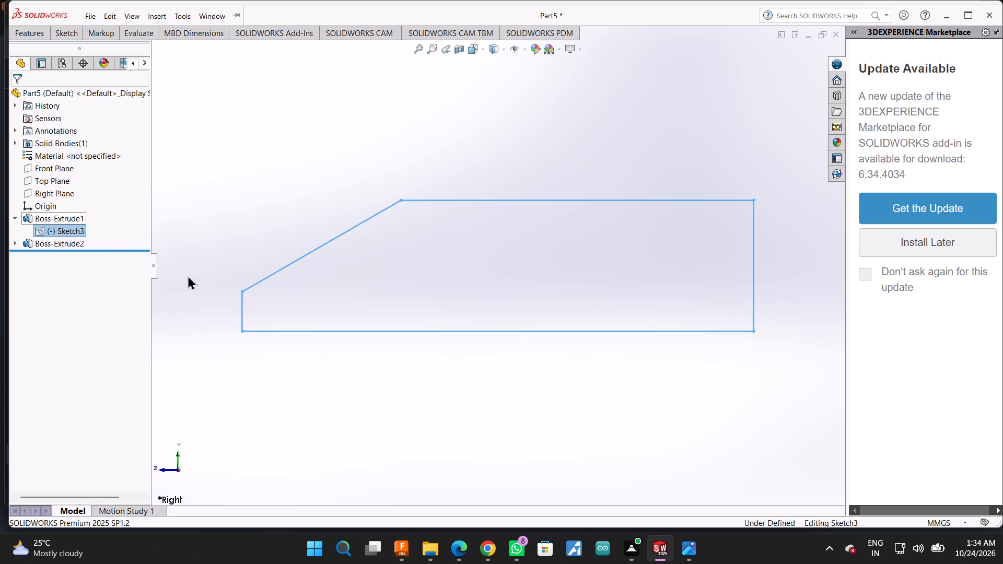
scroll(416, 327, up, 1)
scroll(380, 268, up, 1)
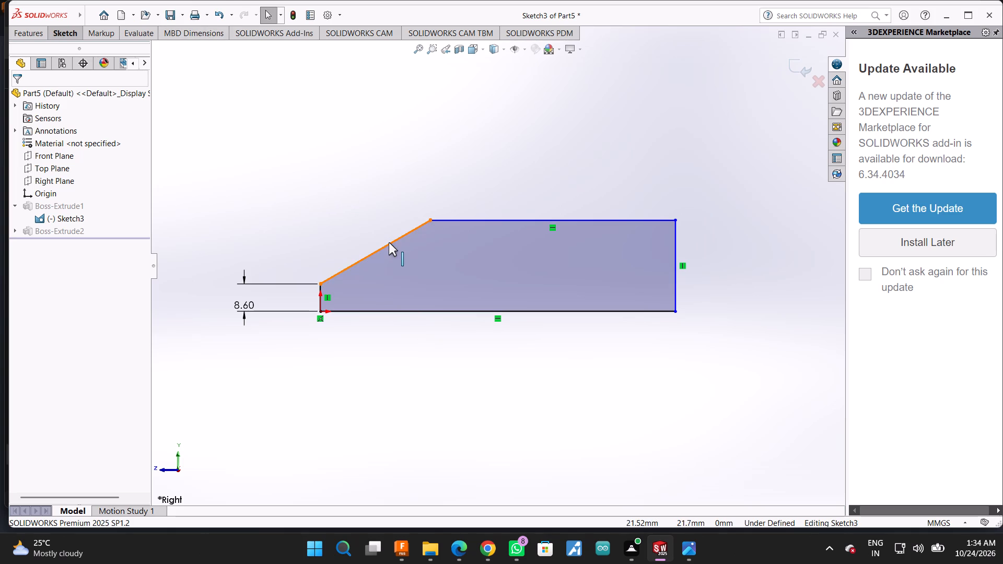
click(65, 33)
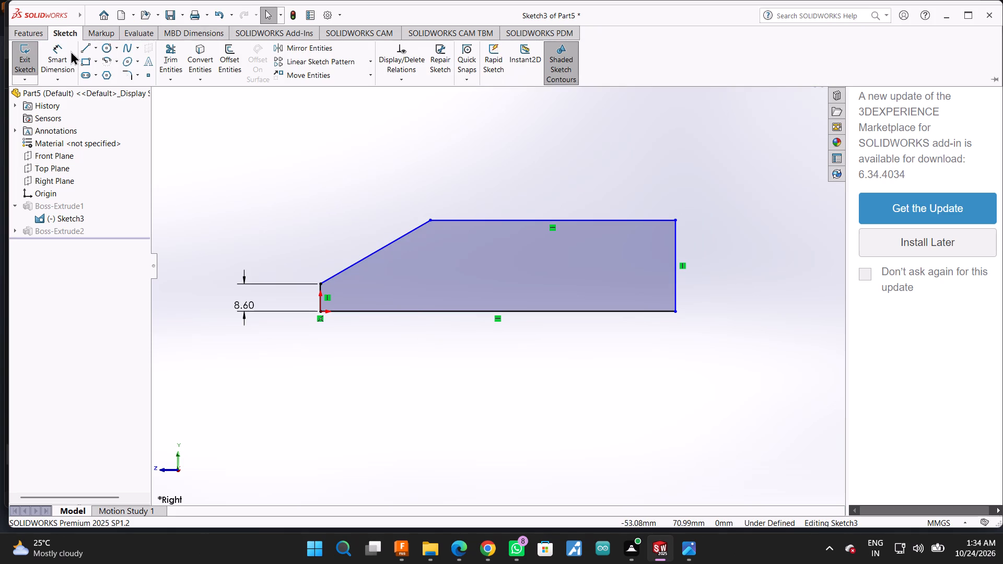
click(66, 50)
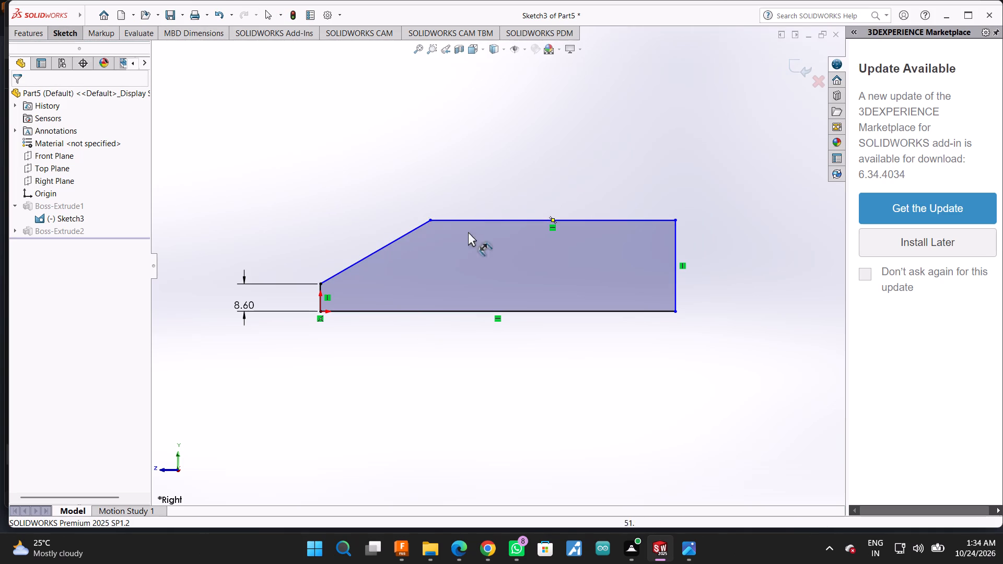
click(385, 245)
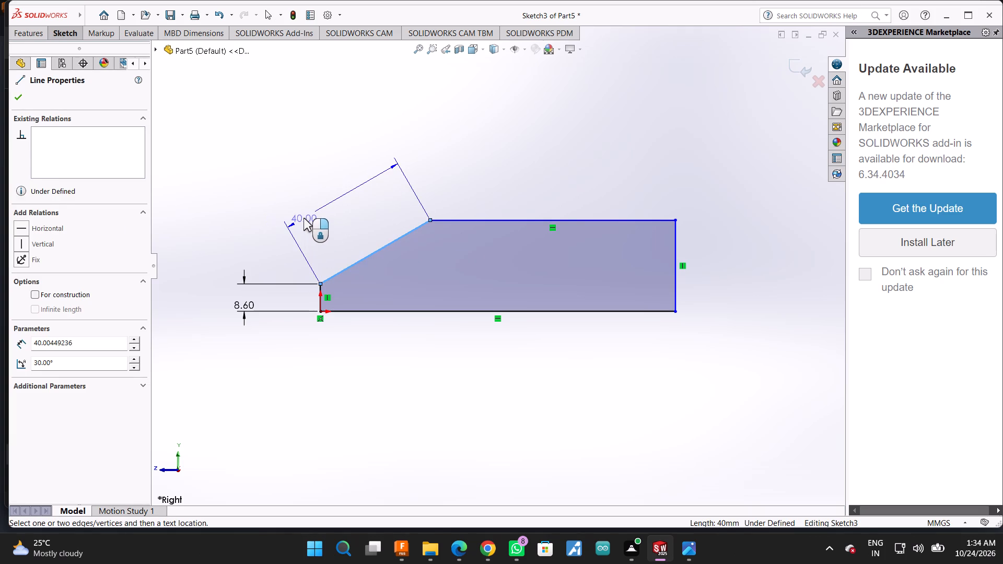
click(304, 218)
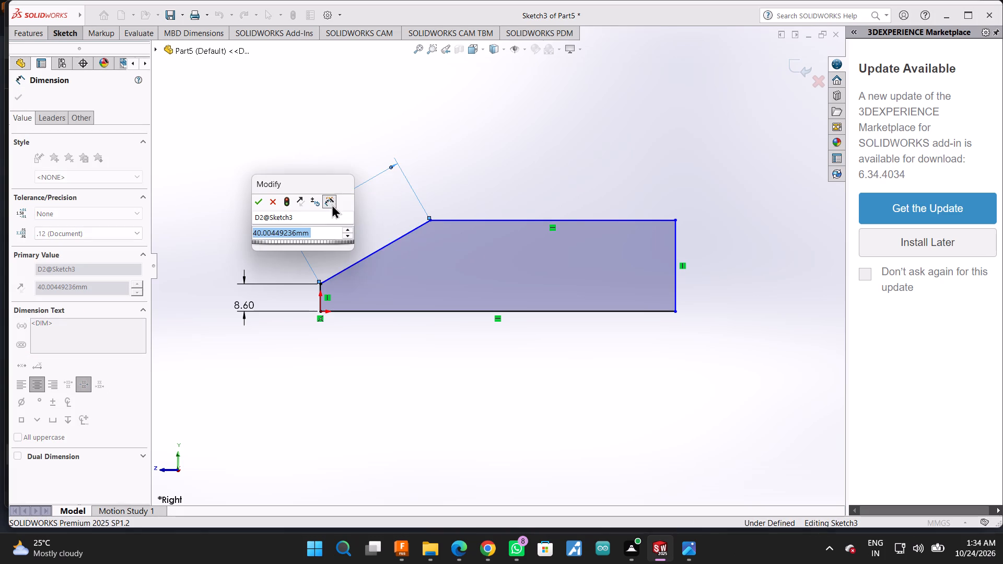
text(30)
key(Return)
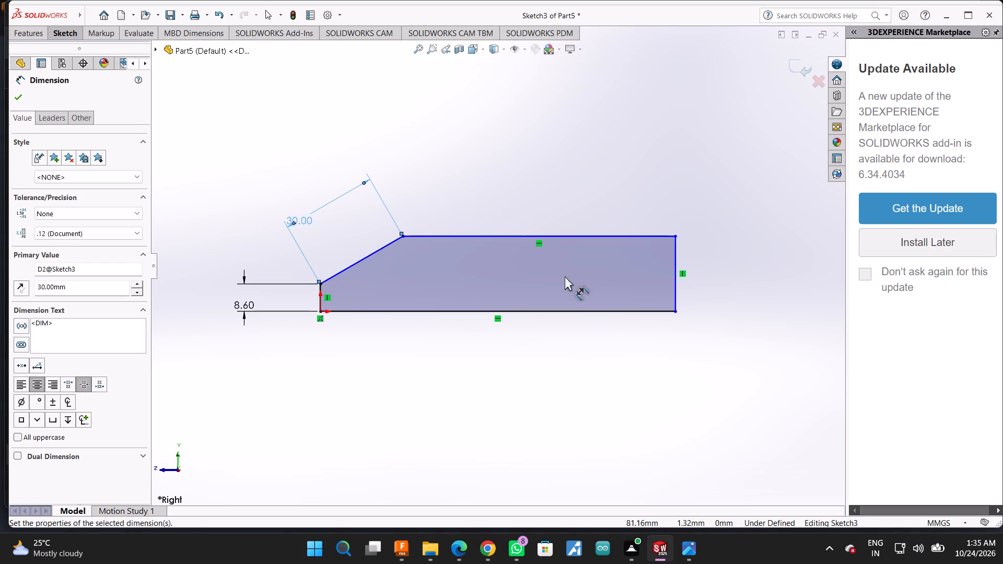
click(513, 200)
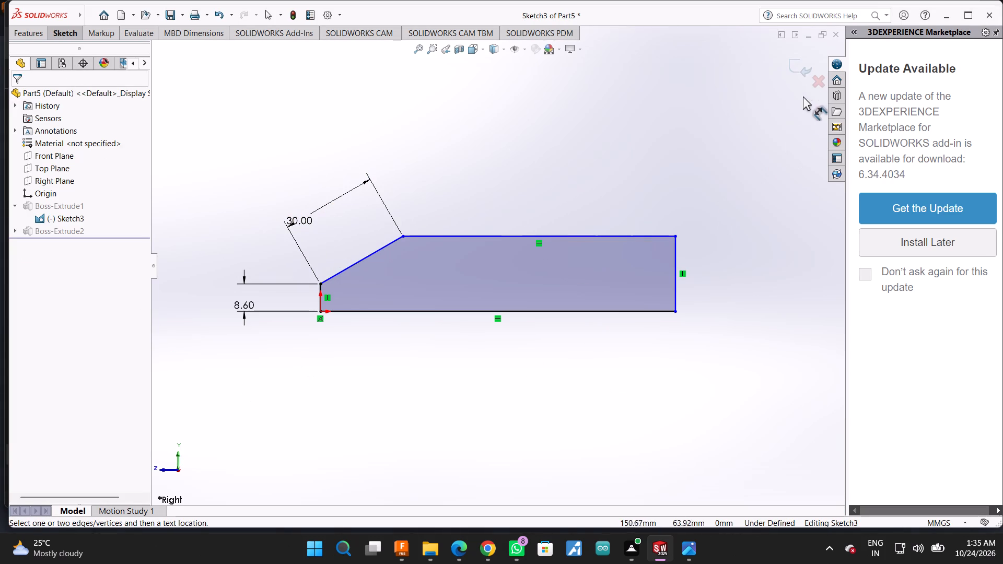
click(808, 66)
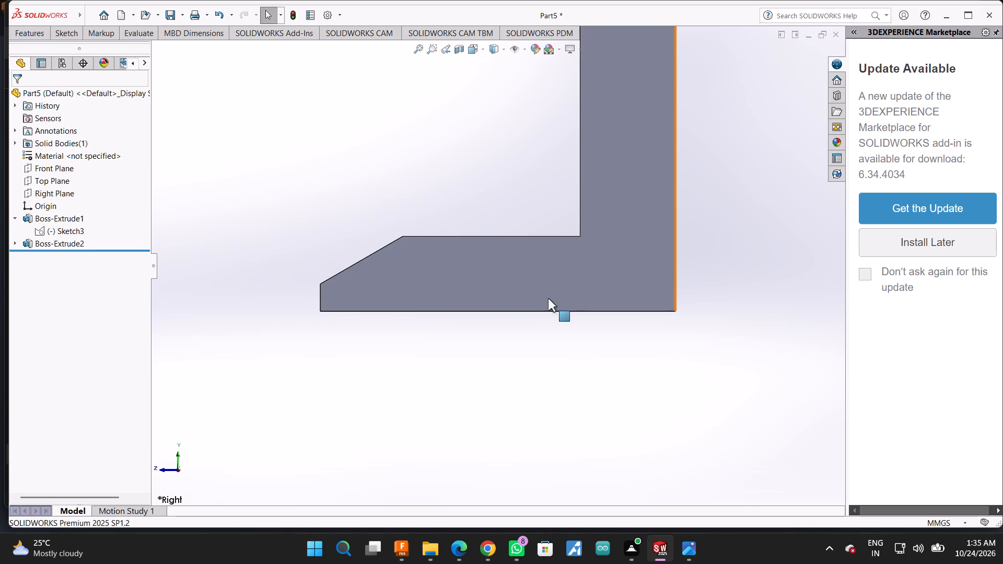
Examine the L-shaped part's sloped base and upright from several angles.
scroll(529, 355, up, 2)
middle_drag(398, 75, 442, 136)
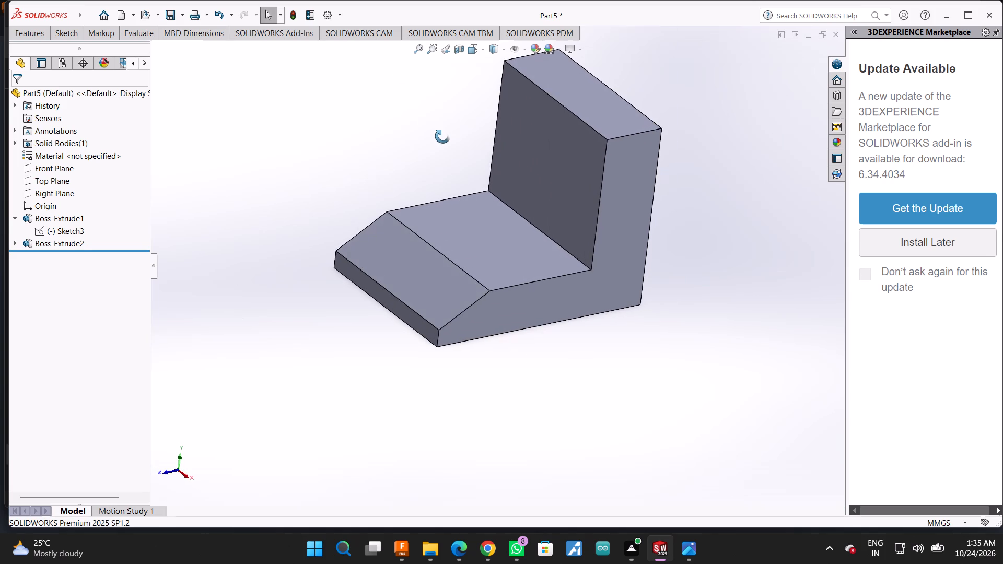
middle_drag(442, 136, 433, 118)
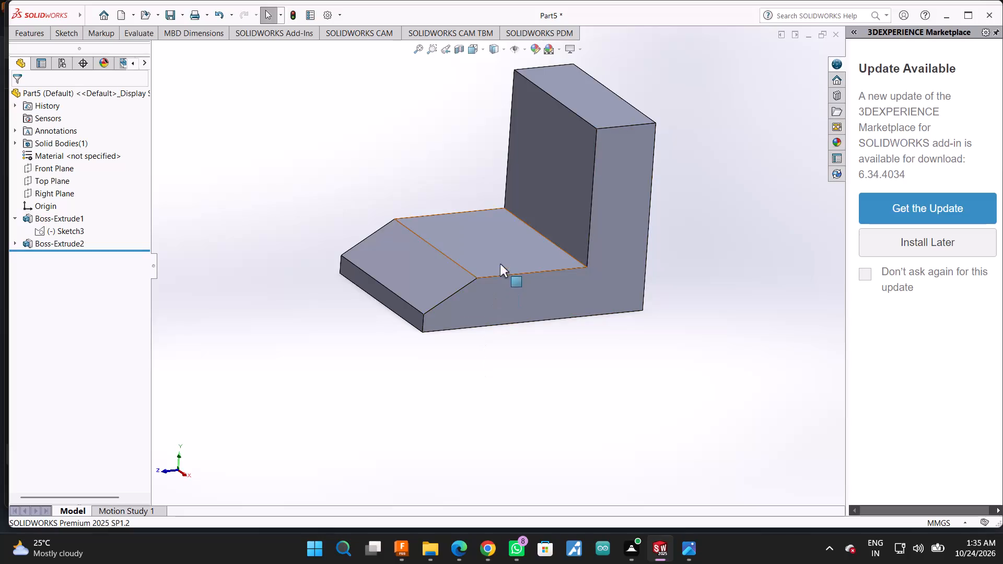
middle_drag(395, 162, 401, 166)
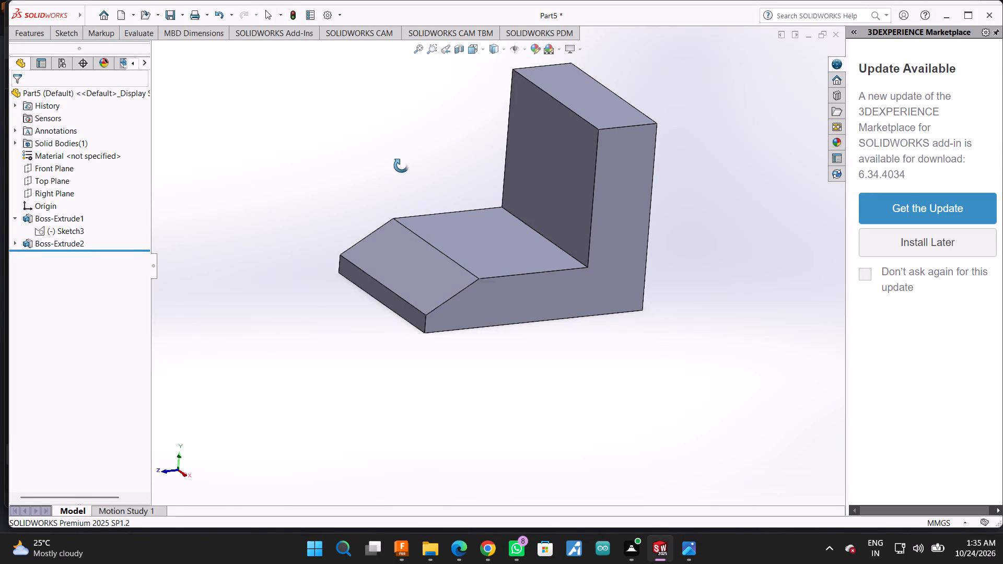
middle_drag(401, 166, 404, 174)
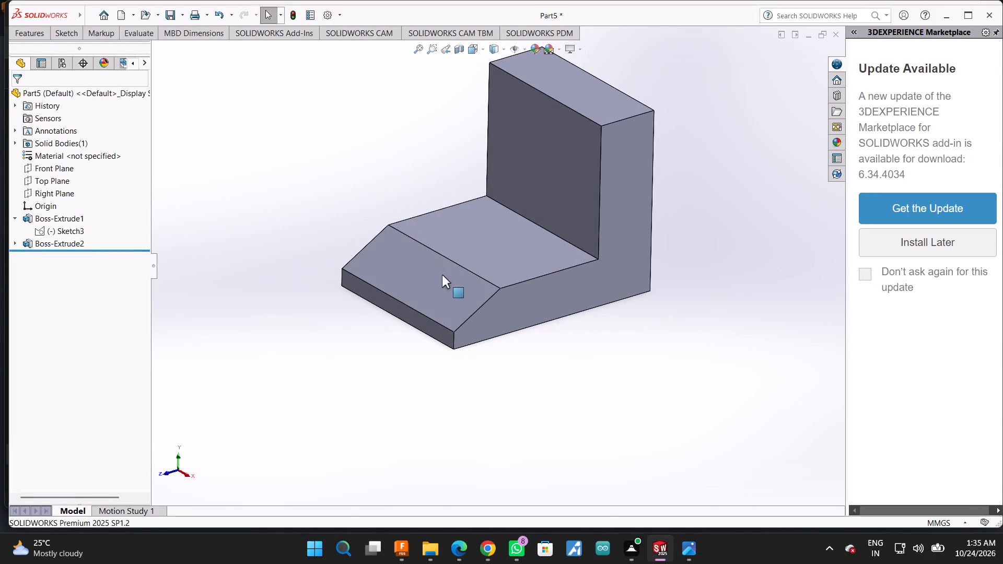
scroll(442, 275, up, 2)
scroll(488, 210, down, 1)
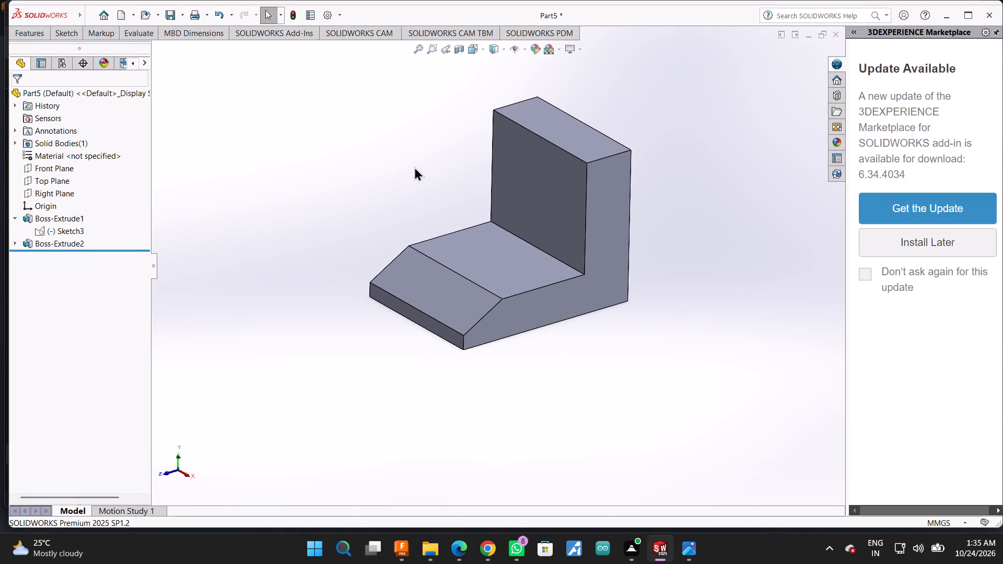
middle_drag(414, 167, 507, 211)
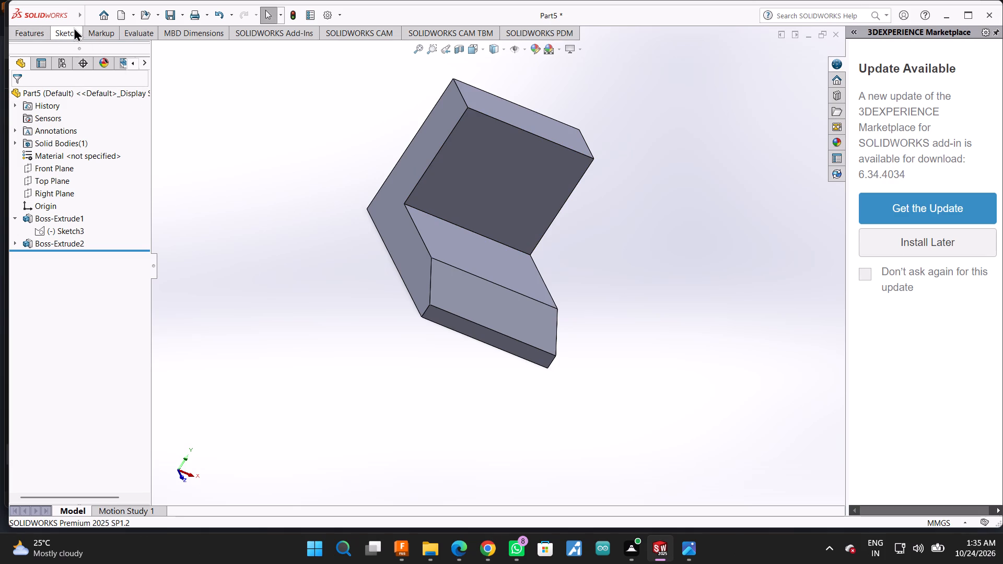
middle_drag(740, 220, 683, 167)
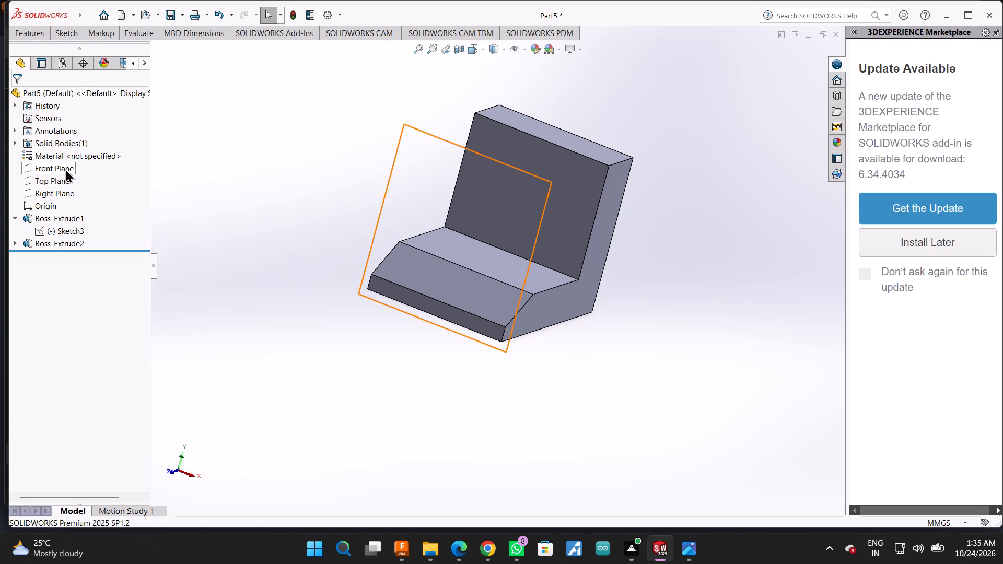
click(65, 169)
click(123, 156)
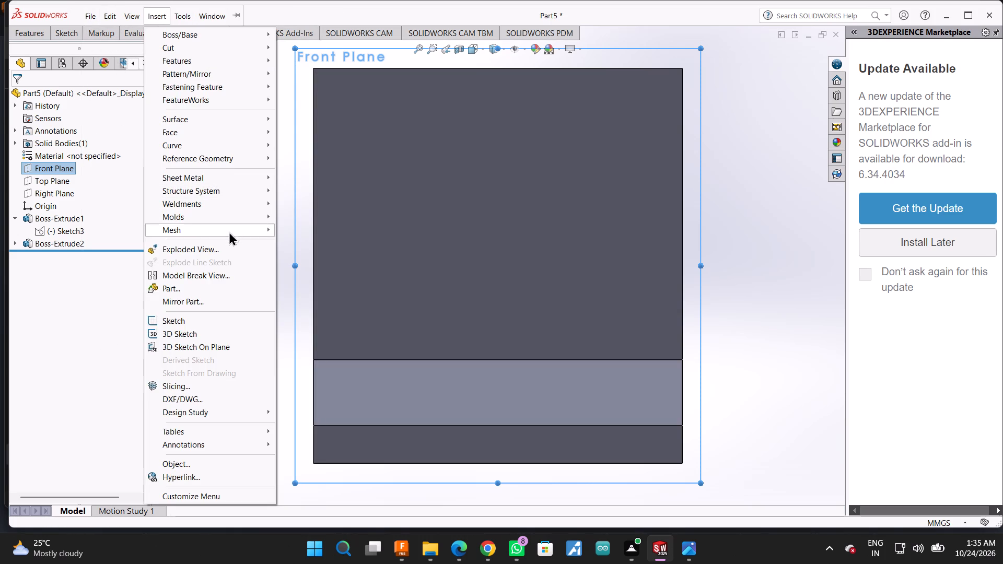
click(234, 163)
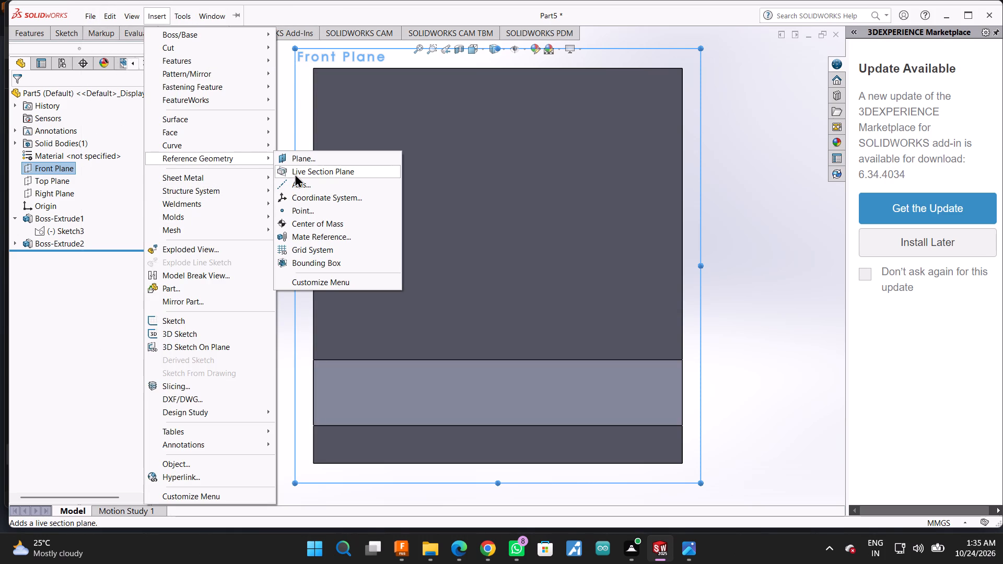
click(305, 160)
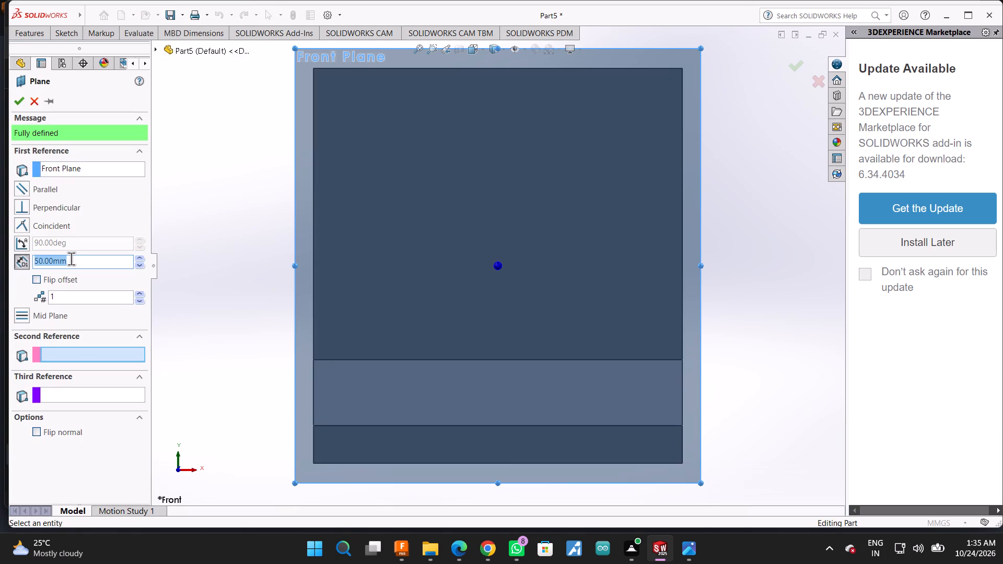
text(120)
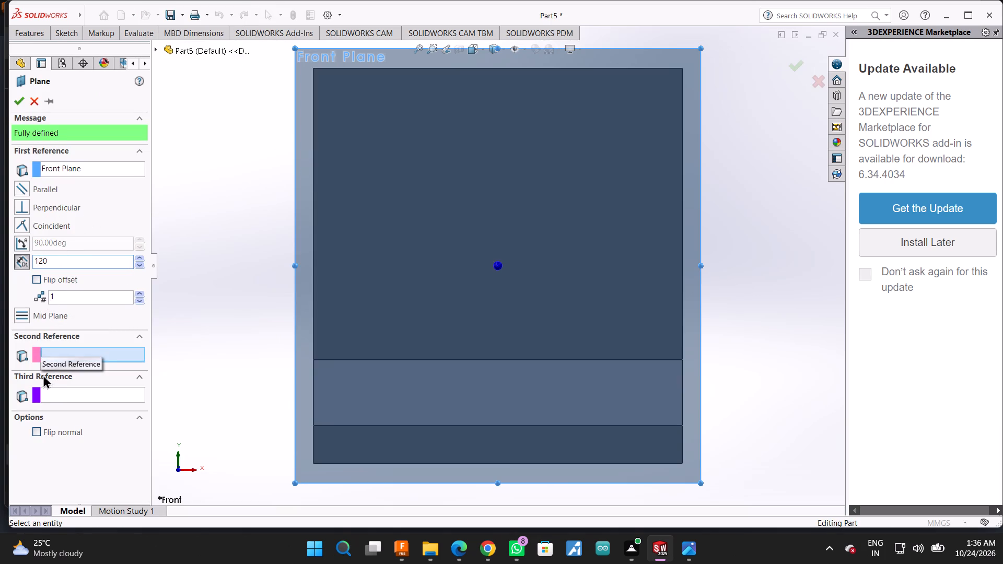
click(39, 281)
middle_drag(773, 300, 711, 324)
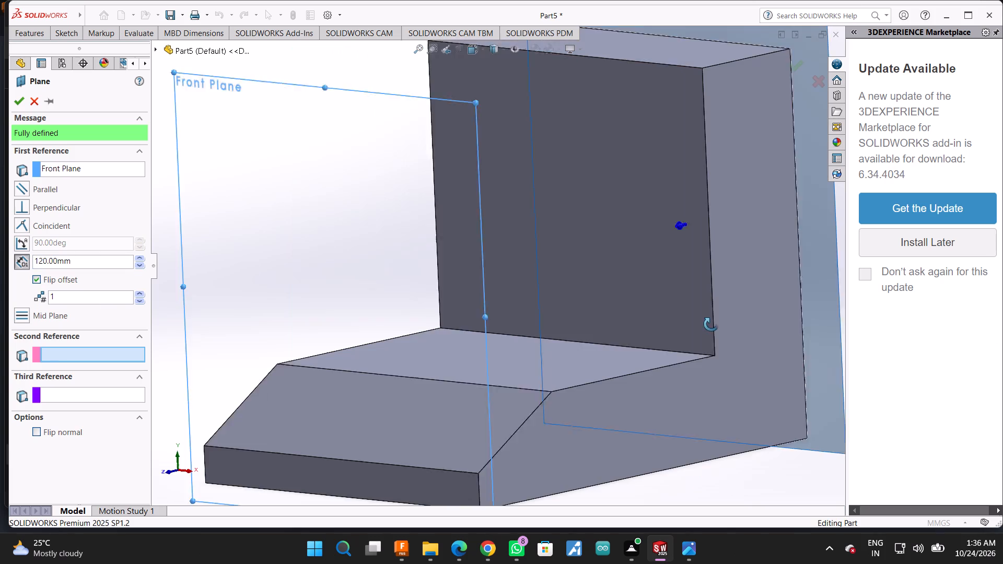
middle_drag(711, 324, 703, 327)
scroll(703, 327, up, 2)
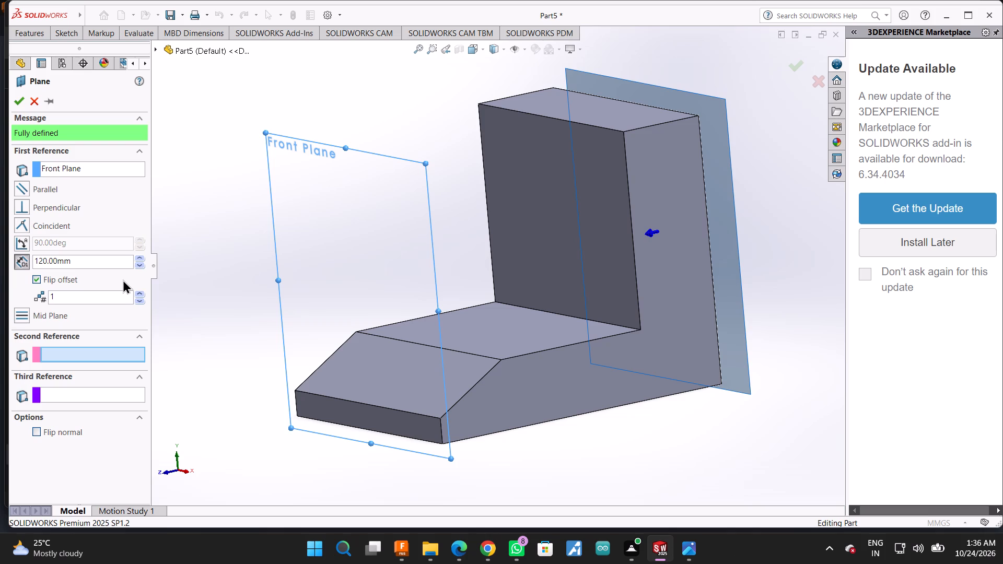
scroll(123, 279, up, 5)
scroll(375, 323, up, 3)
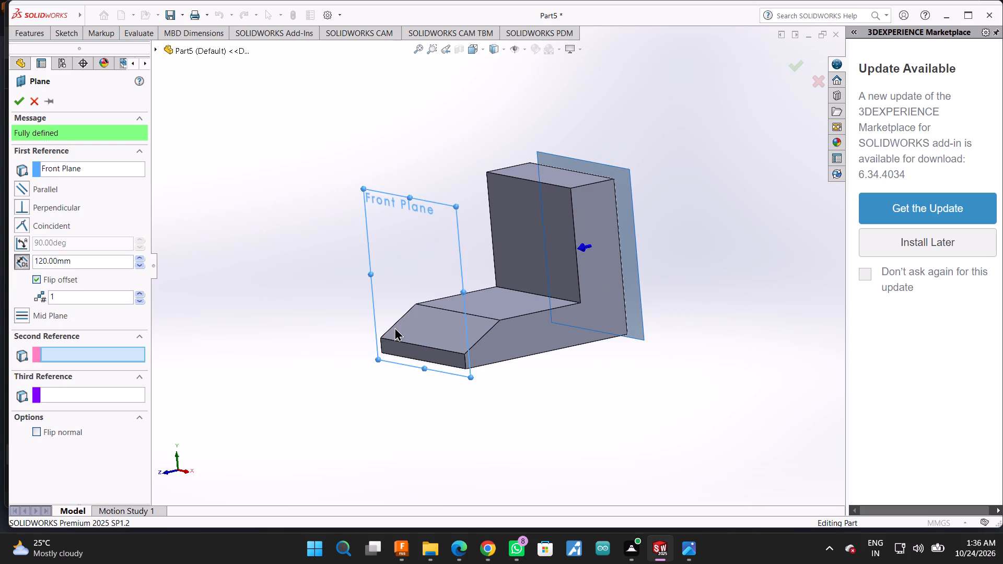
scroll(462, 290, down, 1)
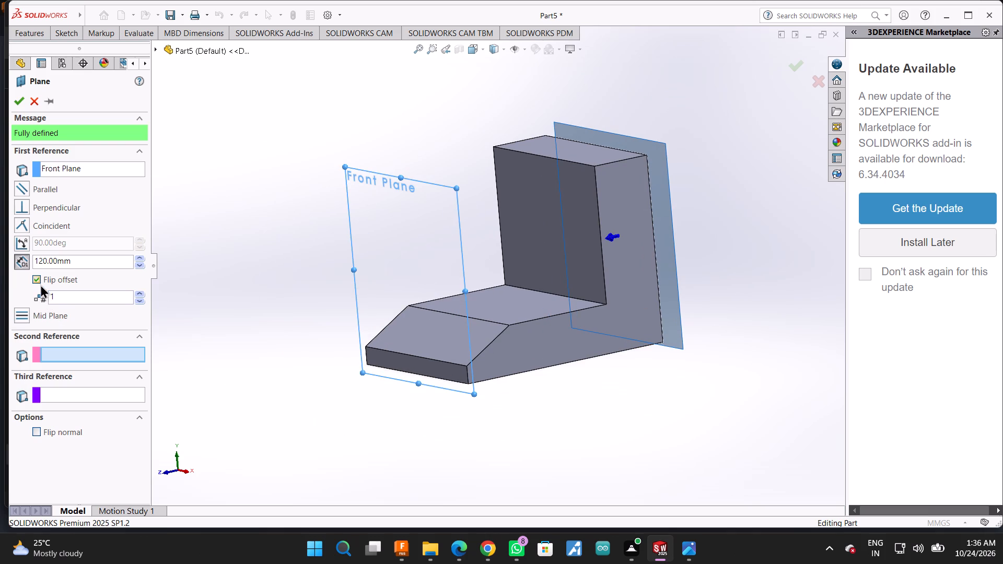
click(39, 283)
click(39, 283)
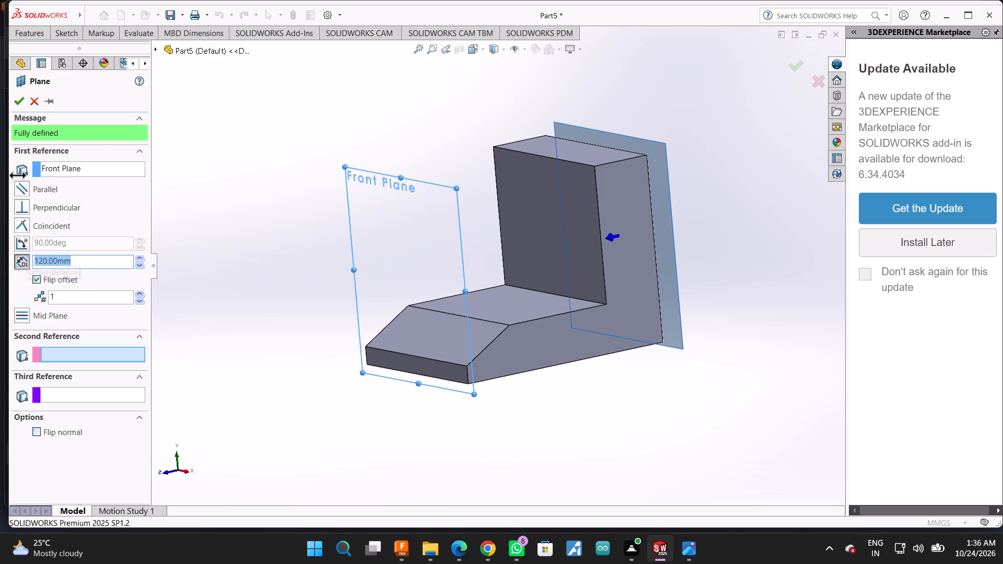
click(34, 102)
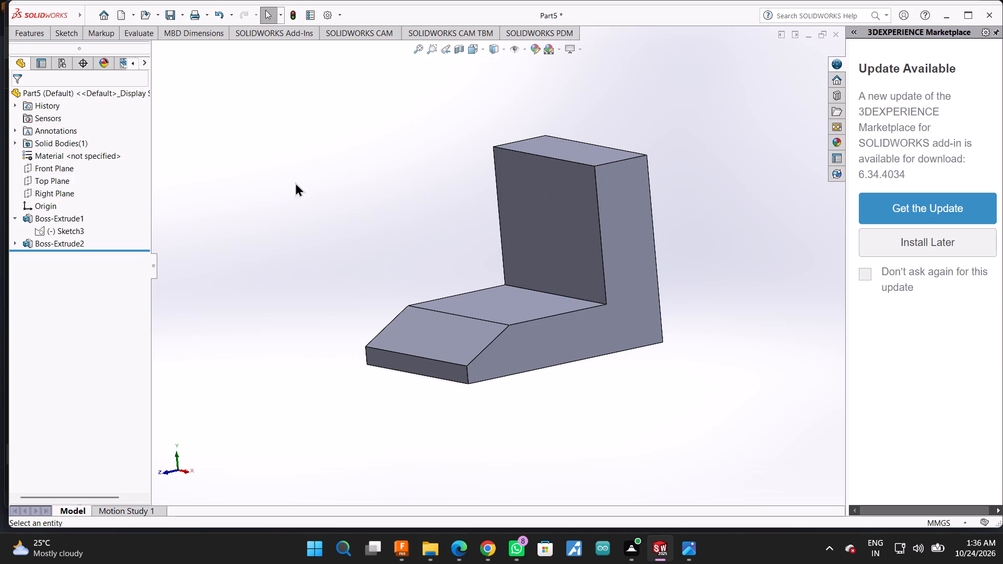
Sketch a circle of about 11.5 mm radius on the Front Plane, near the upright's upper-left corner in the front view.
click(51, 170)
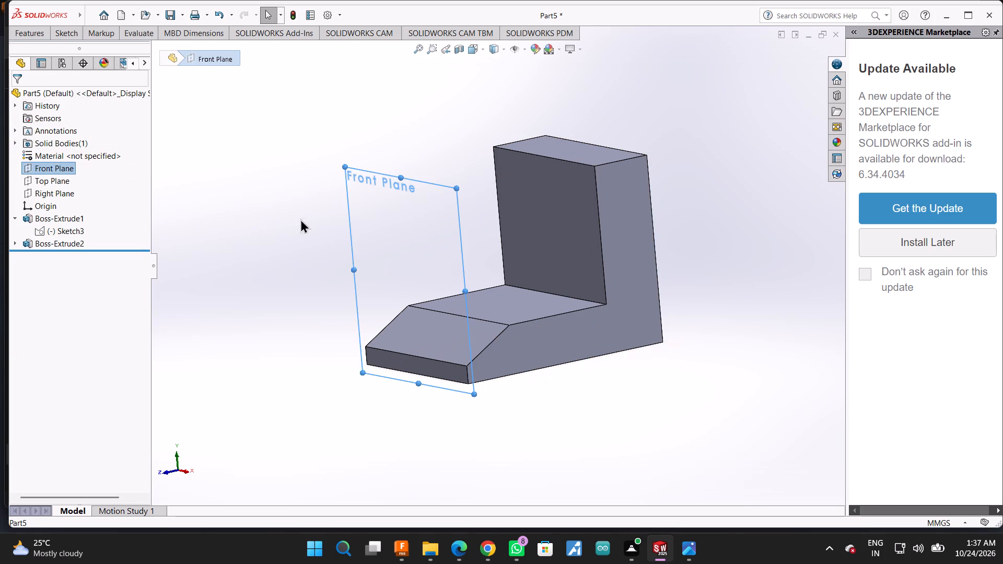
click(369, 224)
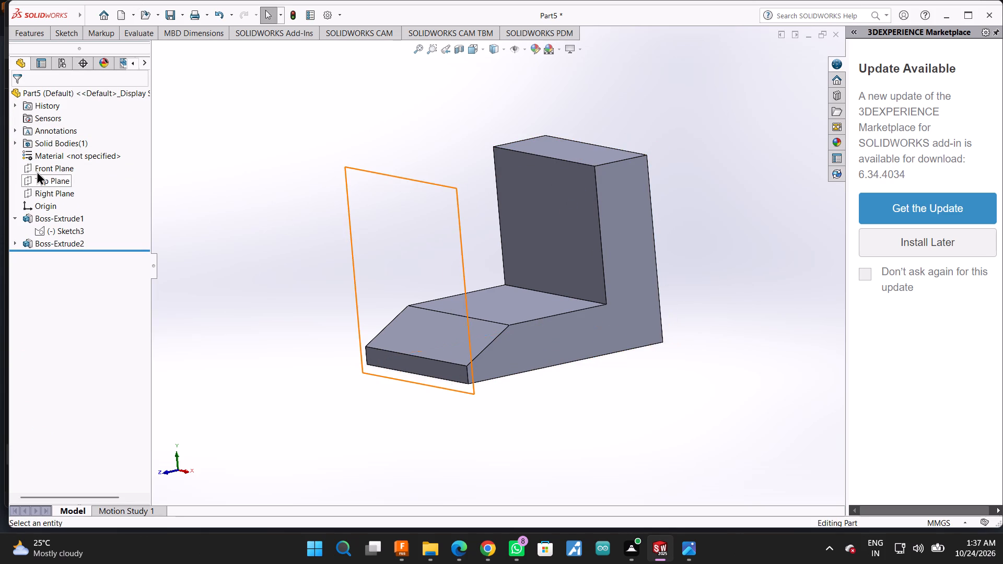
click(38, 168)
click(65, 39)
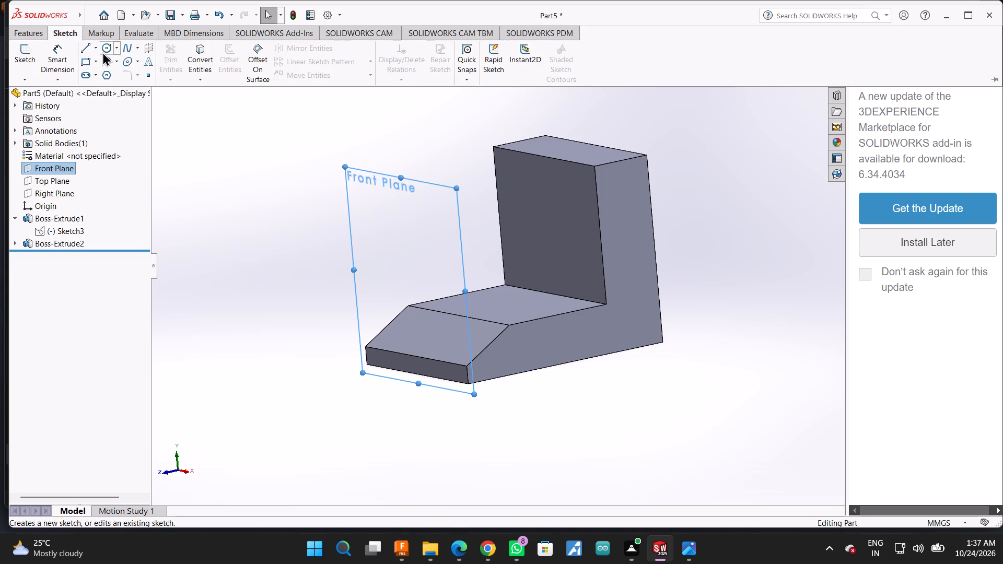
click(102, 52)
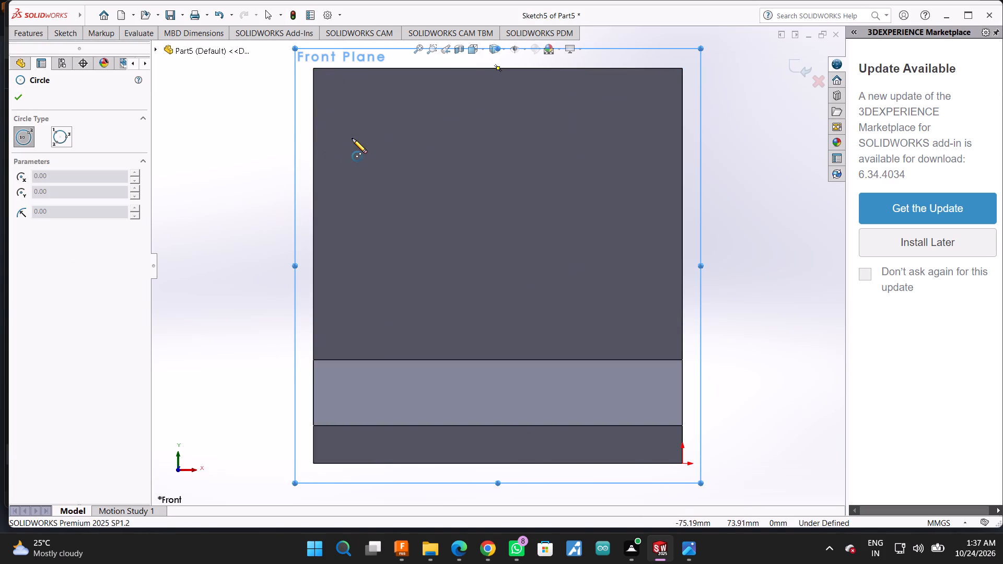
click(377, 129)
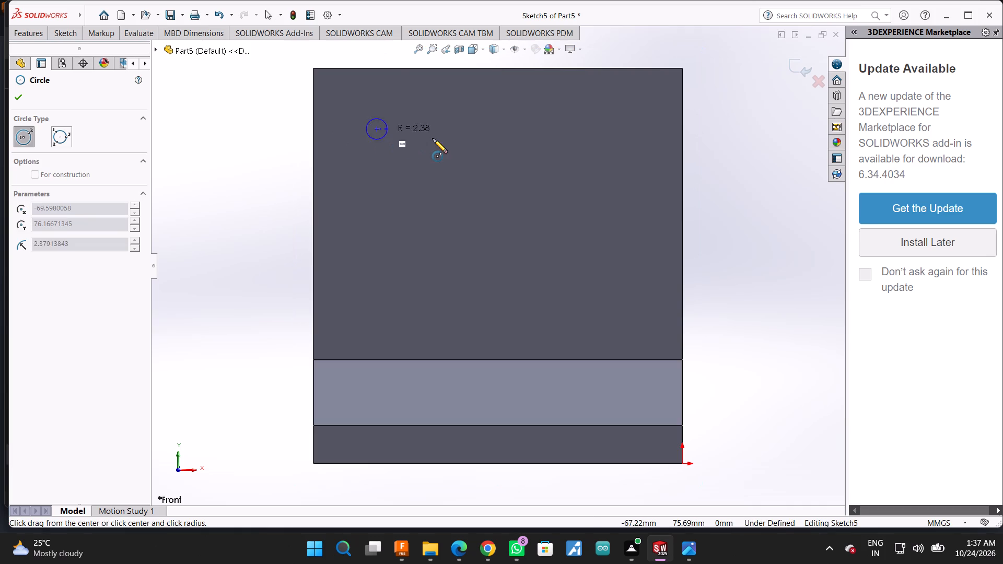
click(427, 129)
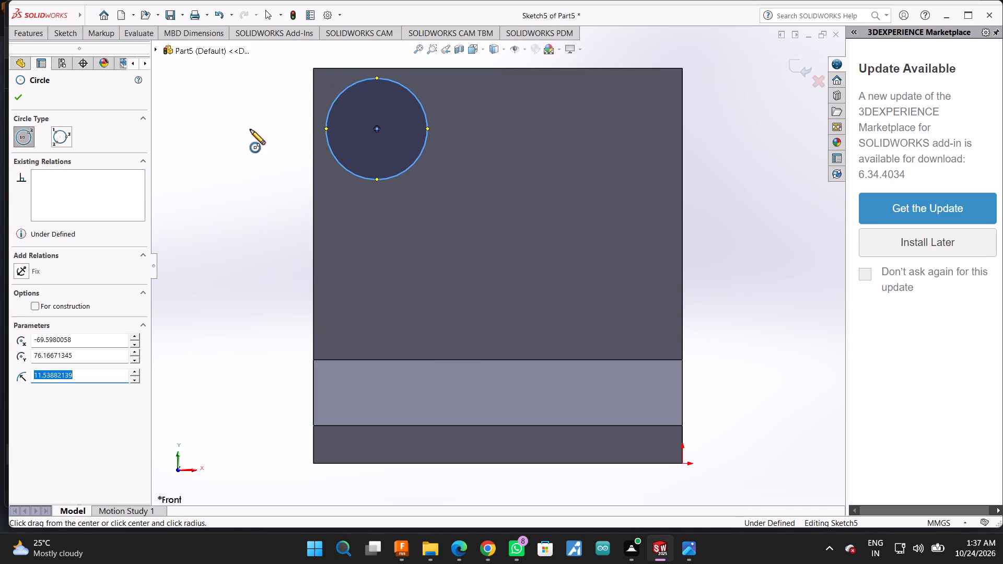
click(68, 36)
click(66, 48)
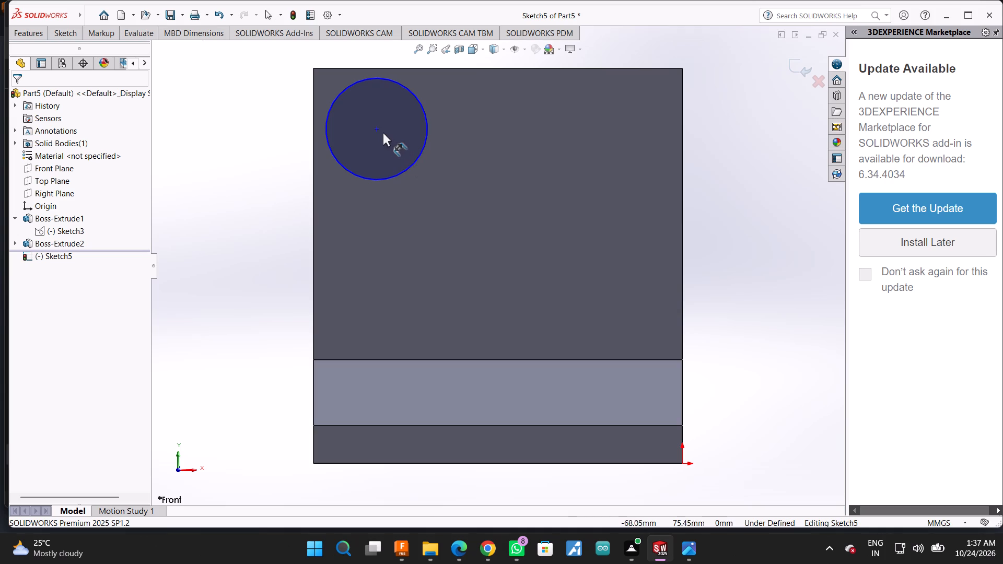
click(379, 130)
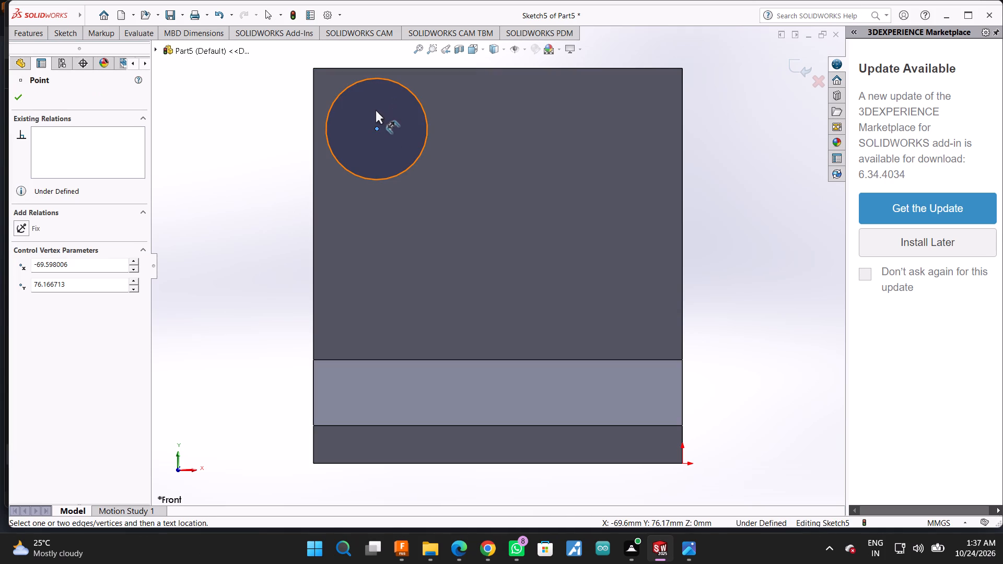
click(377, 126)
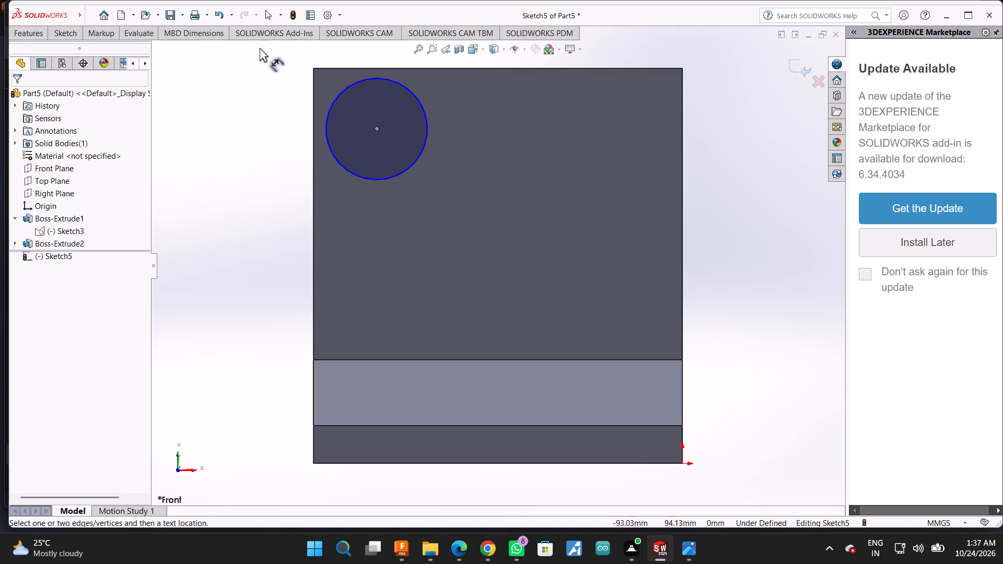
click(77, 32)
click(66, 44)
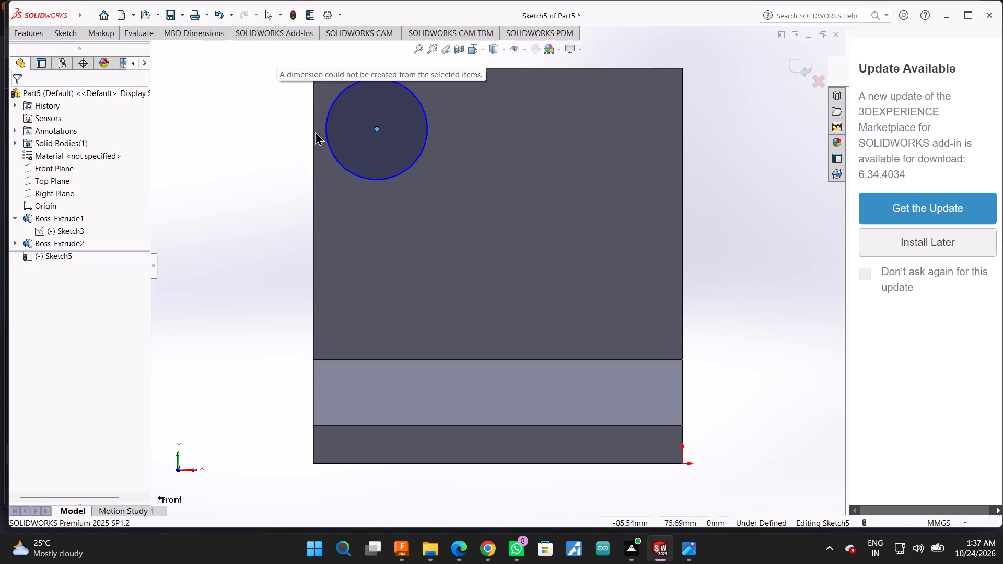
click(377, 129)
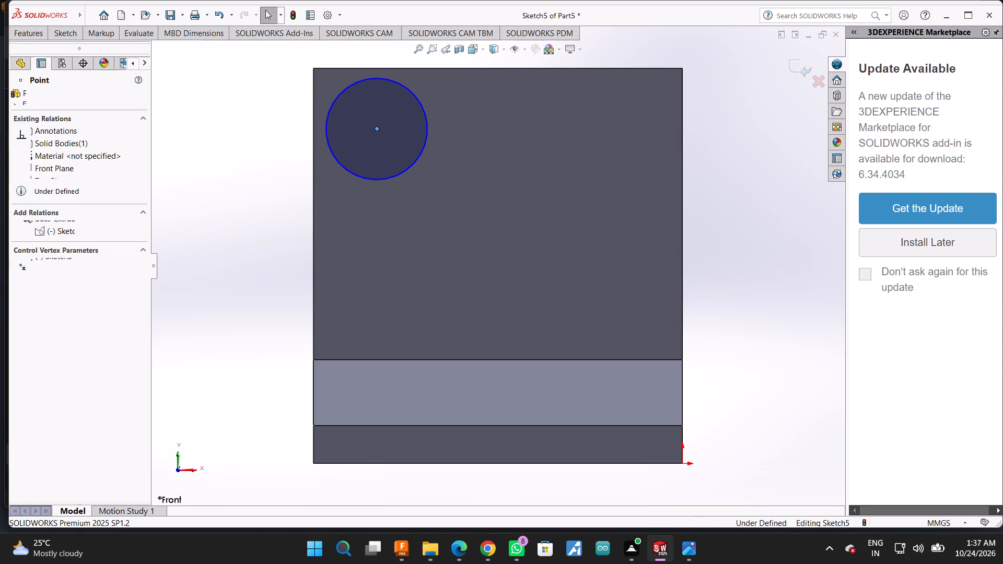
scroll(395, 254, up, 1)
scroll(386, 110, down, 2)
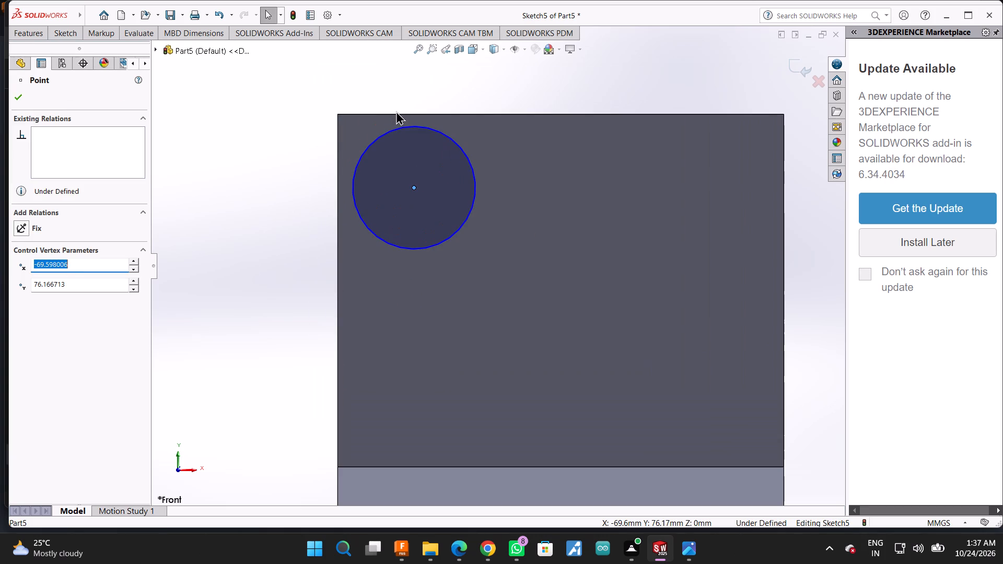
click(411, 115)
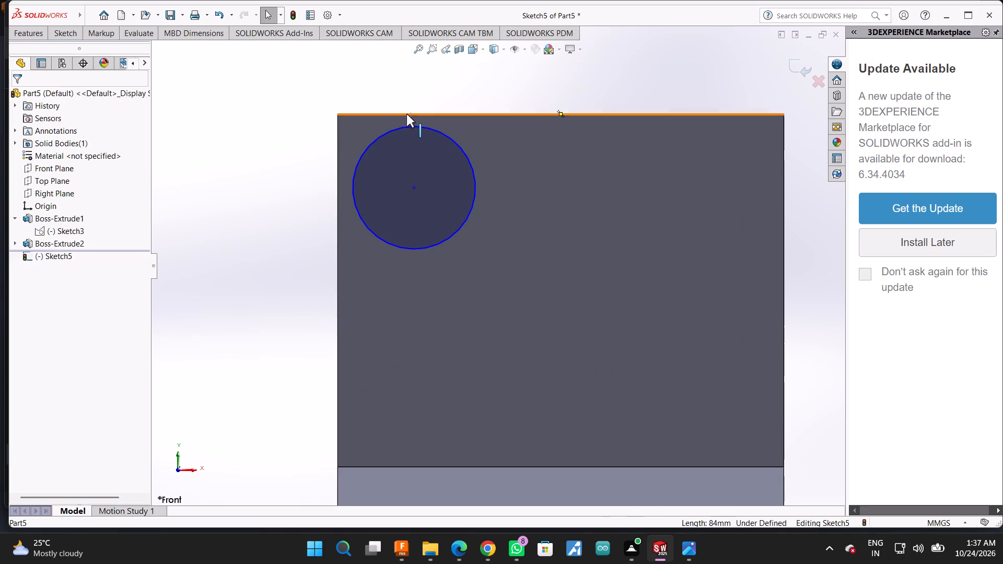
Dimension the circle's centre 20 mm below the upright's top edge.
click(72, 38)
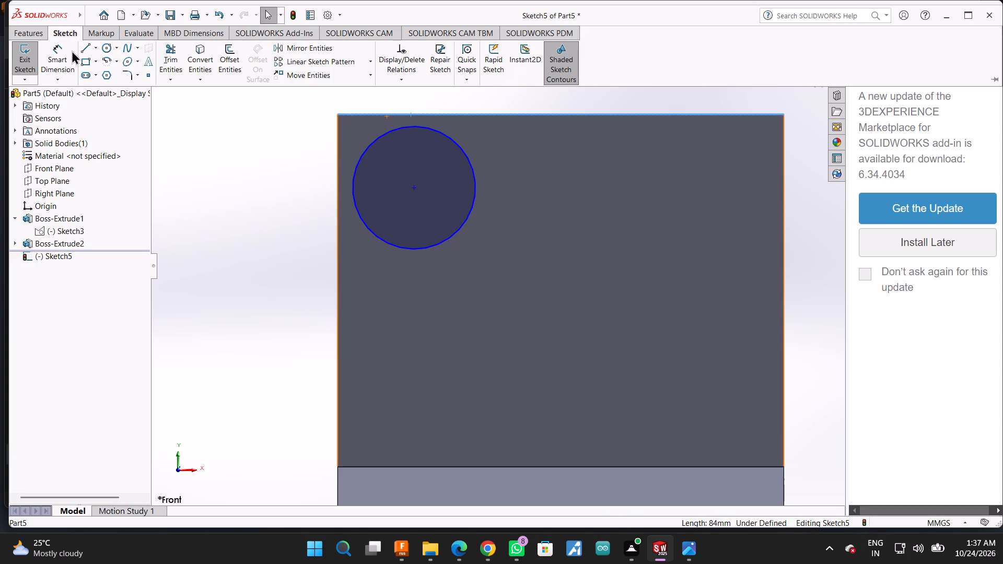
click(61, 49)
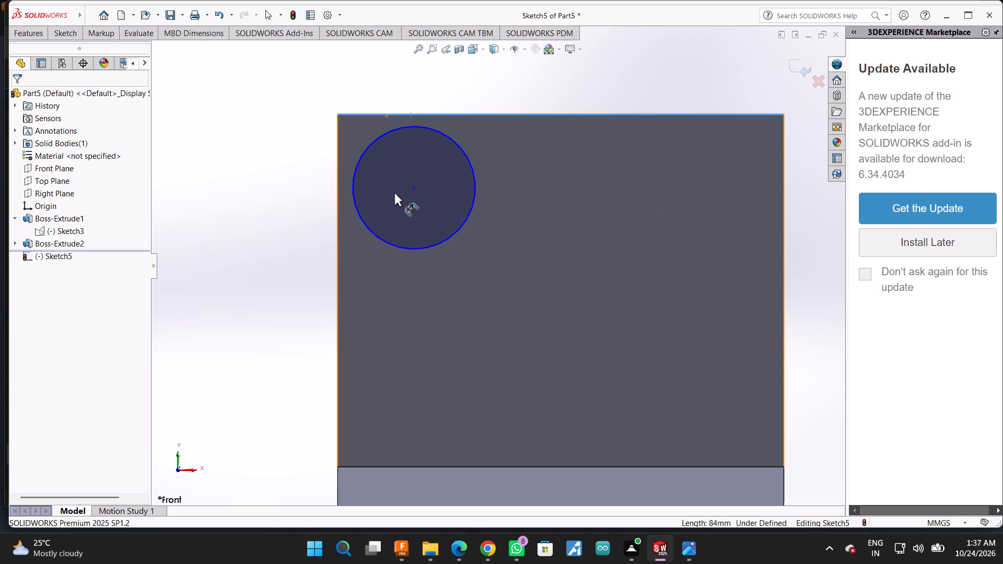
click(413, 186)
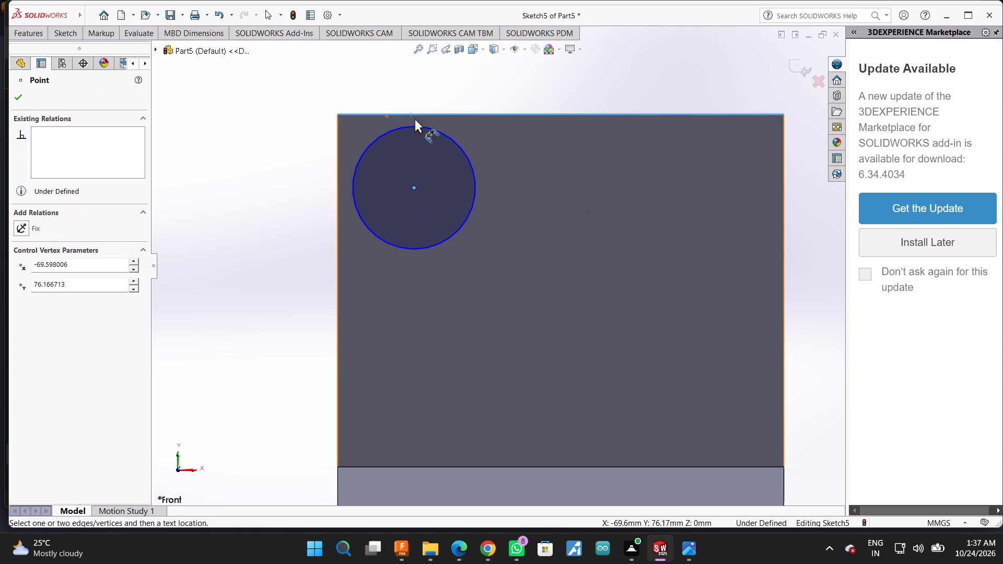
click(418, 114)
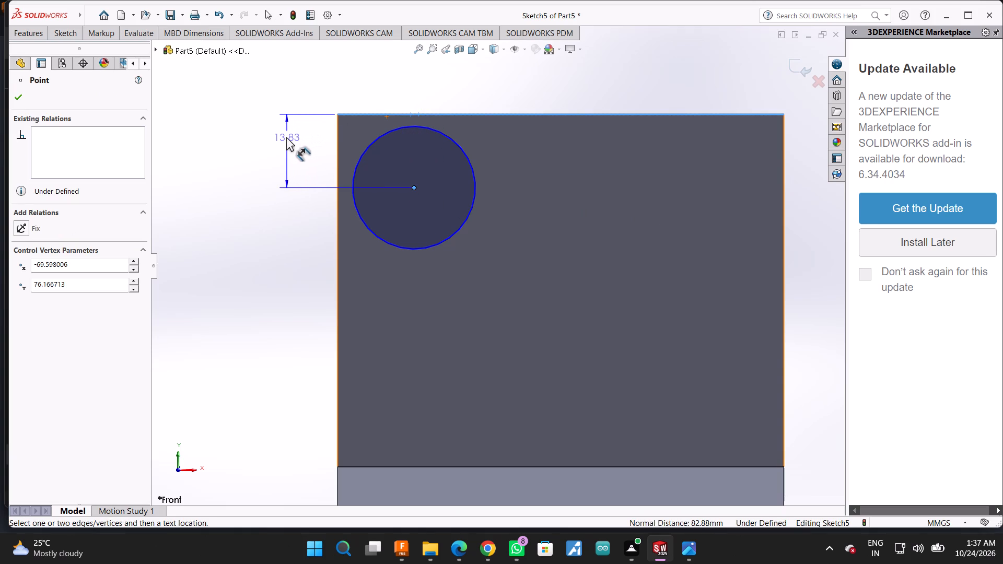
click(286, 137)
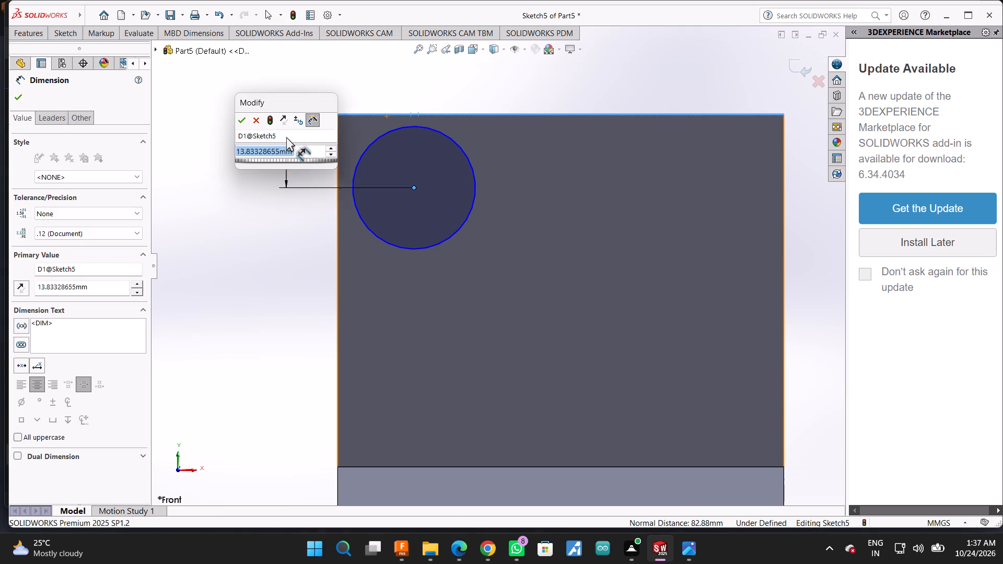
text(20)
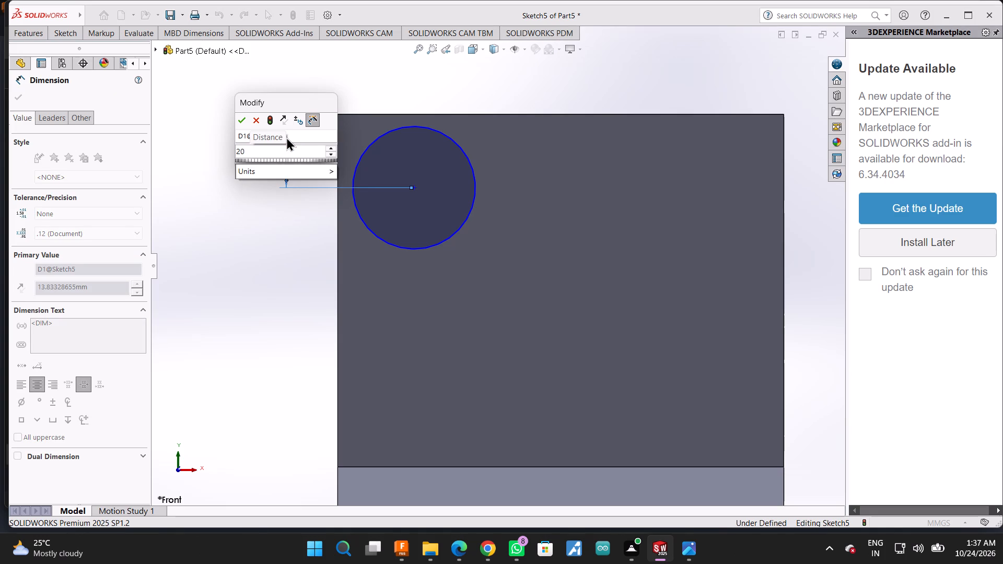
key(Return)
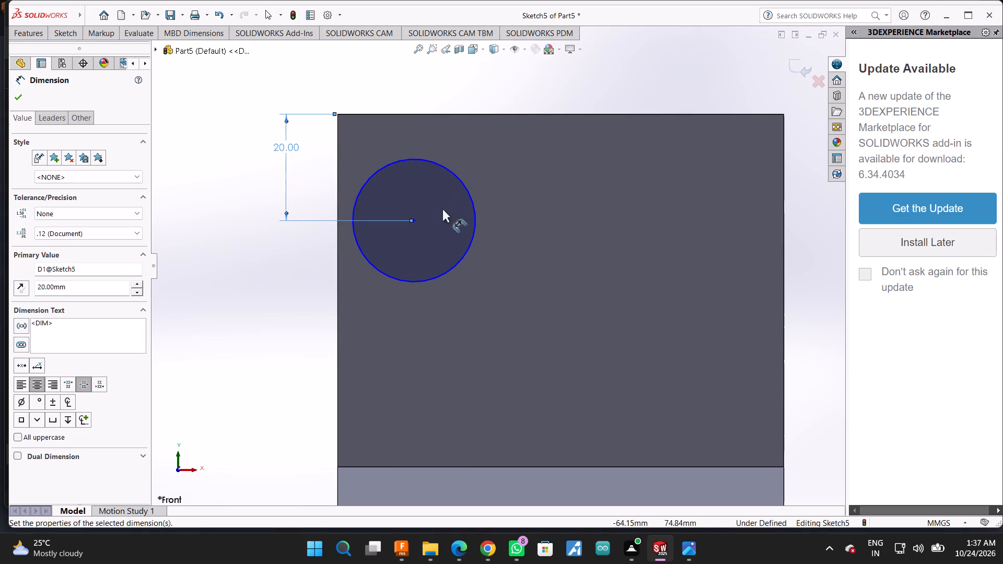
Dimension the circle's centre 20 mm from the upright's left vertical edge in the front view.
click(411, 218)
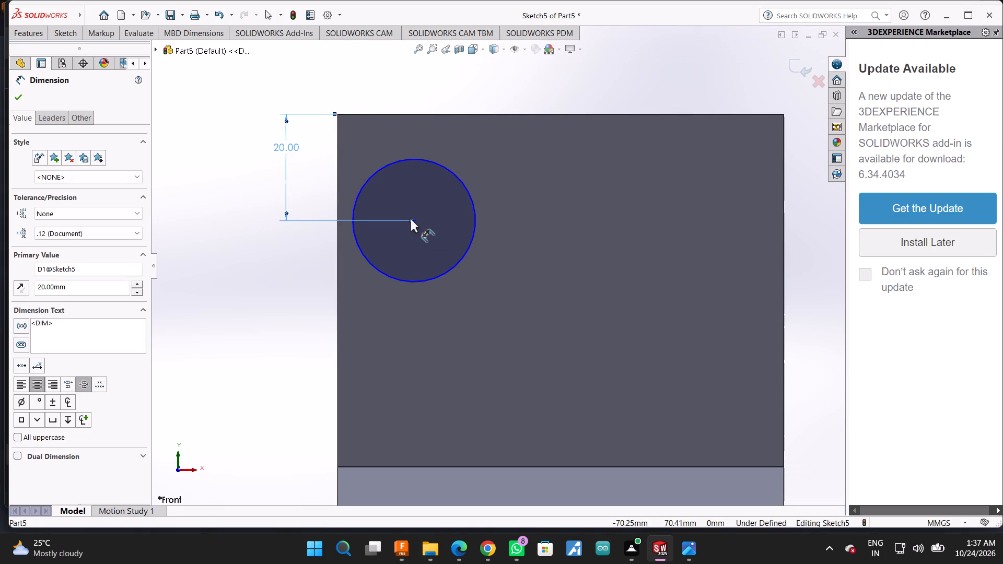
click(339, 227)
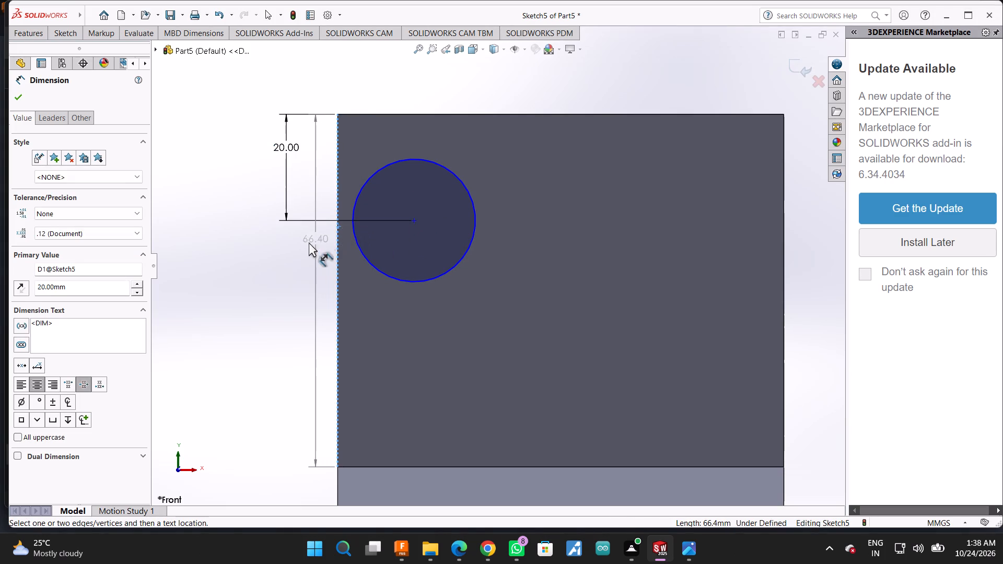
click(414, 218)
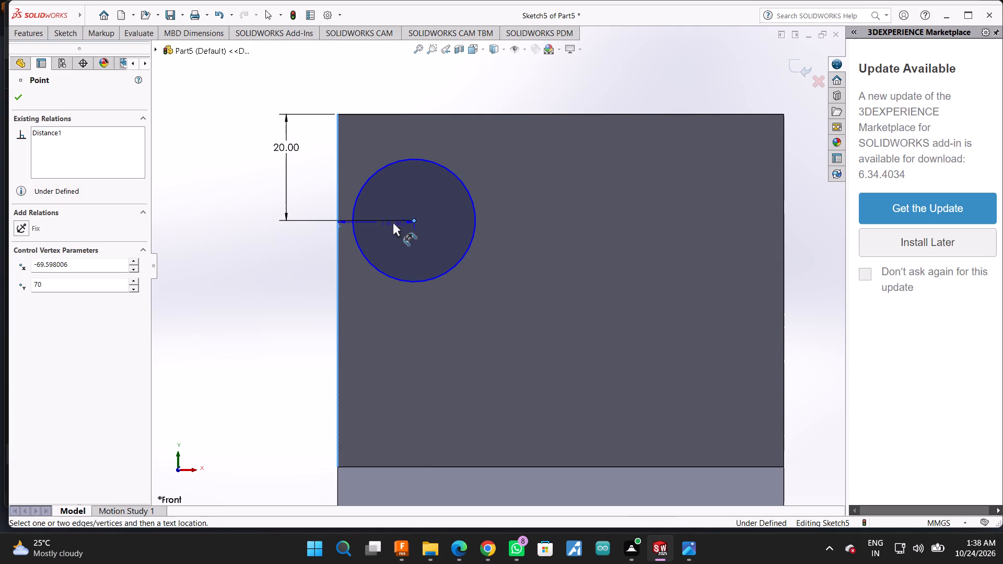
click(365, 310)
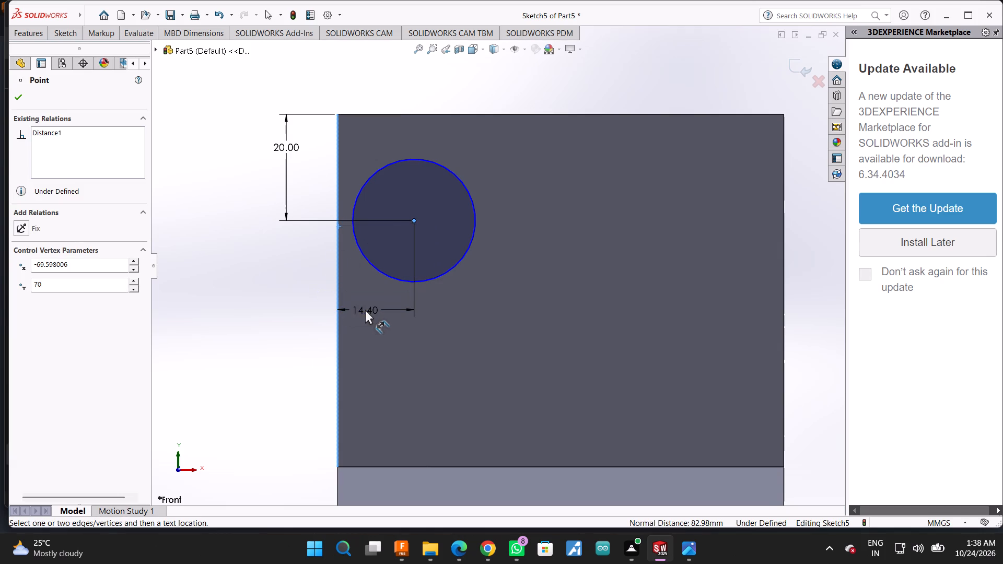
text(20)
key(Return)
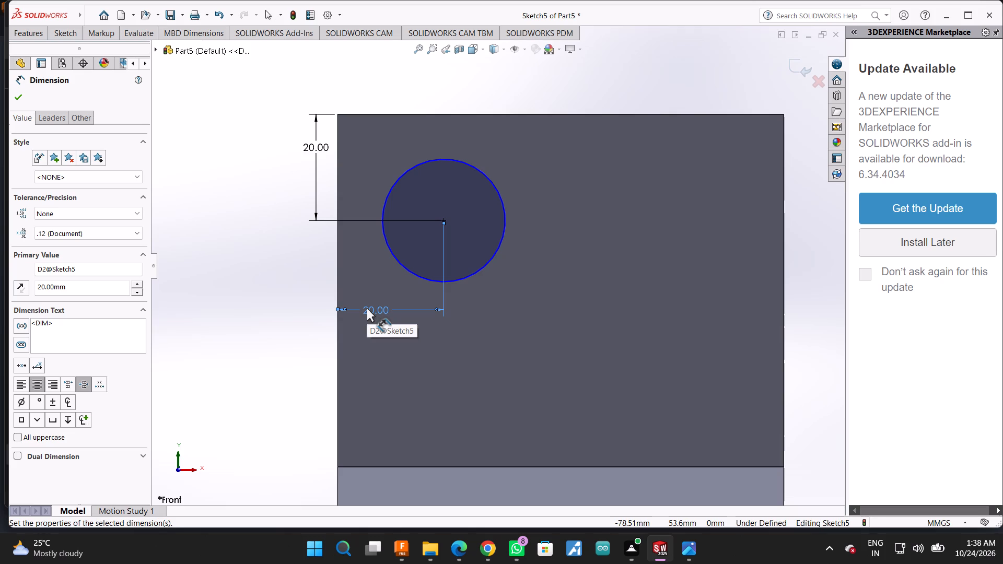
Dimension the circle's diameter as 20 mm and finish dimensioning.
click(491, 181)
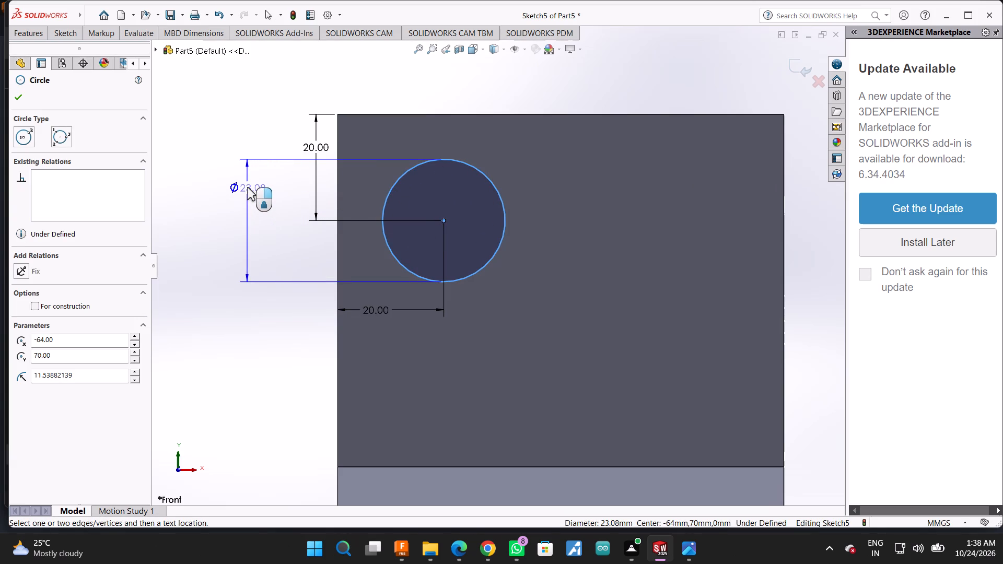
click(247, 187)
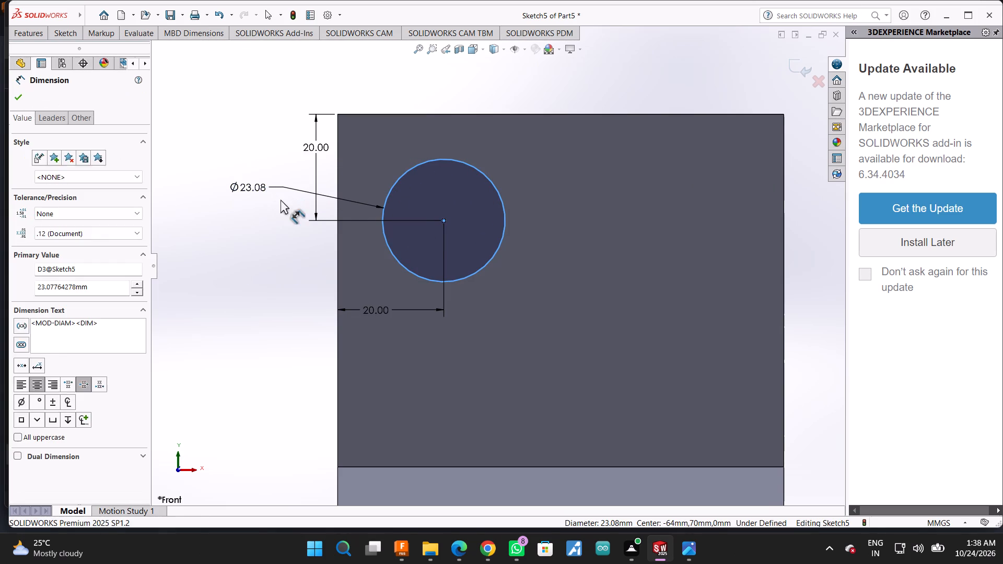
text(20)
key(Return)
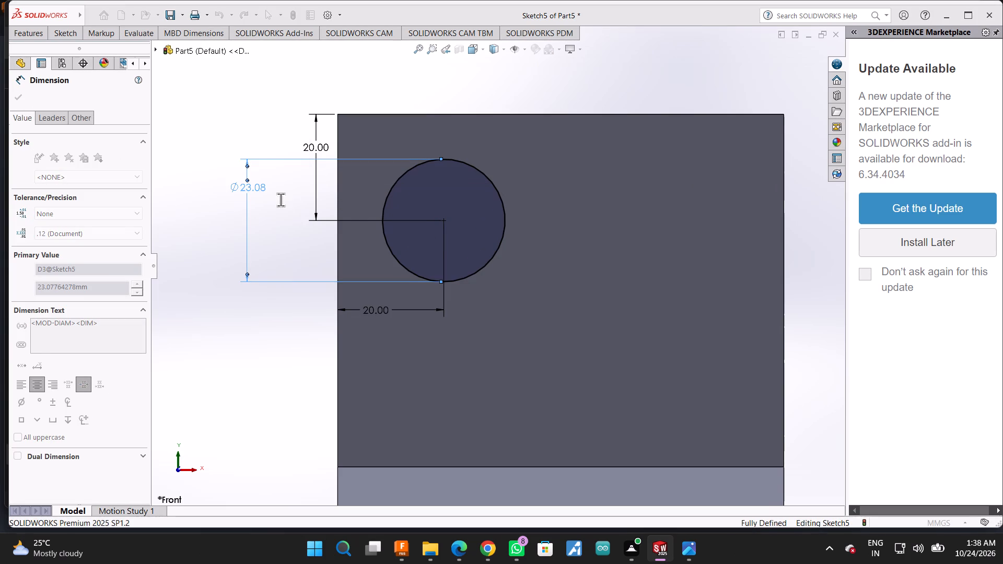
scroll(359, 147, up, 2)
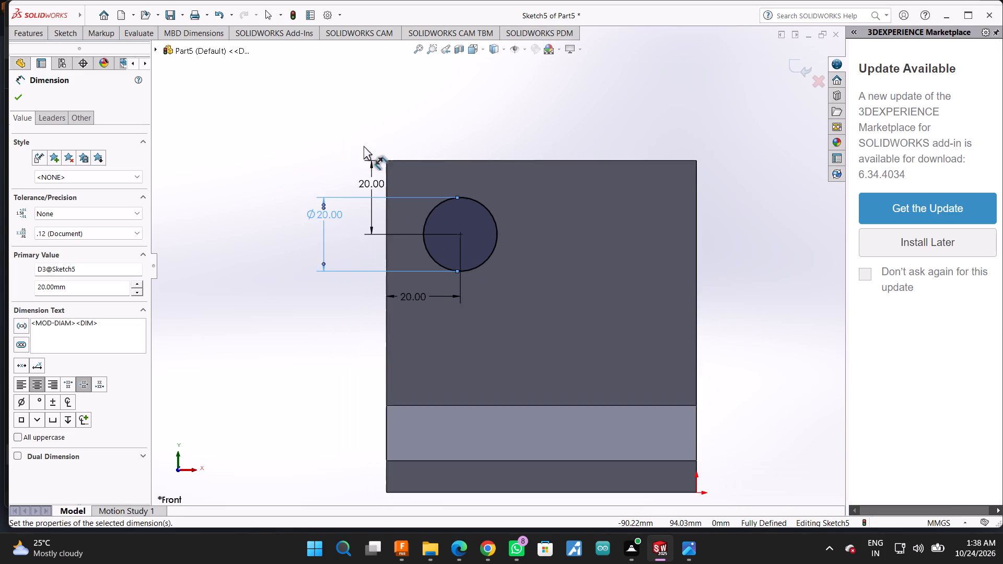
scroll(364, 146, down, 1)
middle_drag(553, 117, 553, 157)
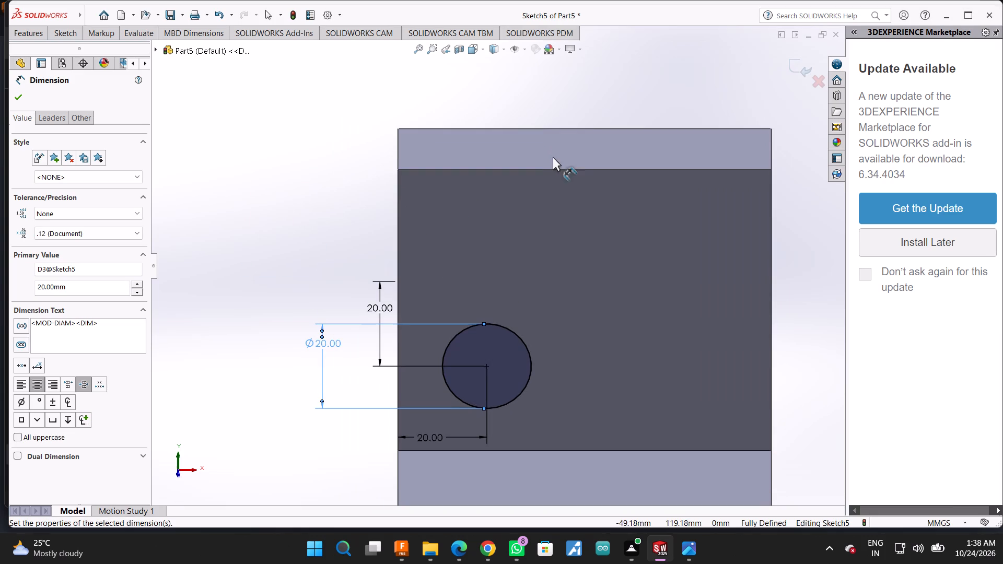
middle_drag(576, 125, 579, 83)
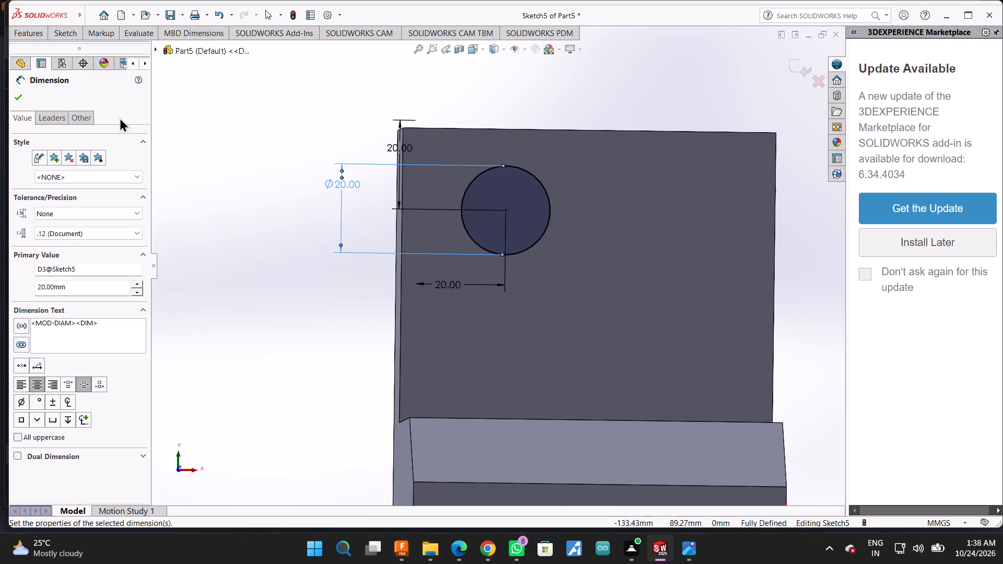
click(13, 96)
Cut-extrude the circle with a blind depth of 125 mm, through the full thickness of the upright.
click(21, 28)
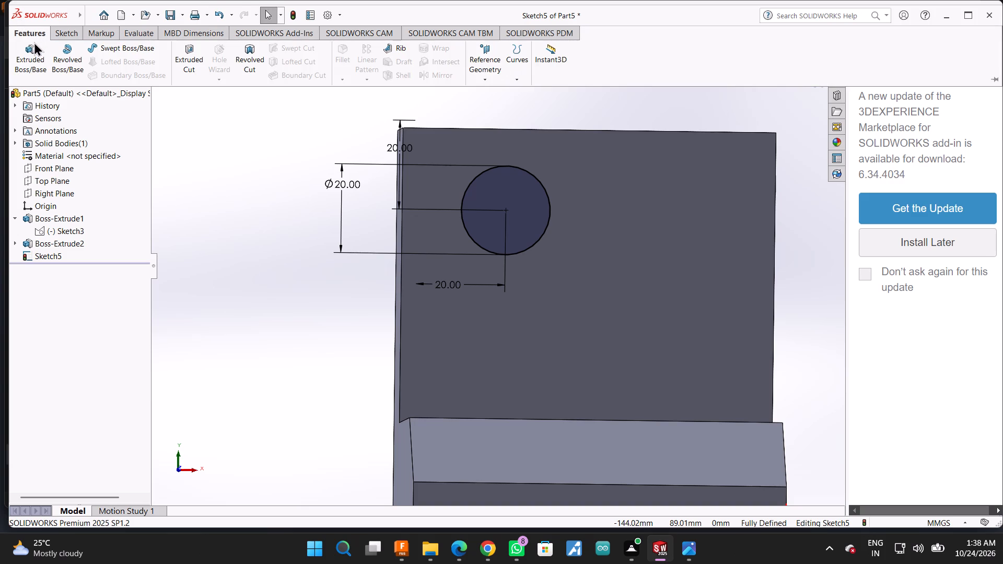
click(196, 51)
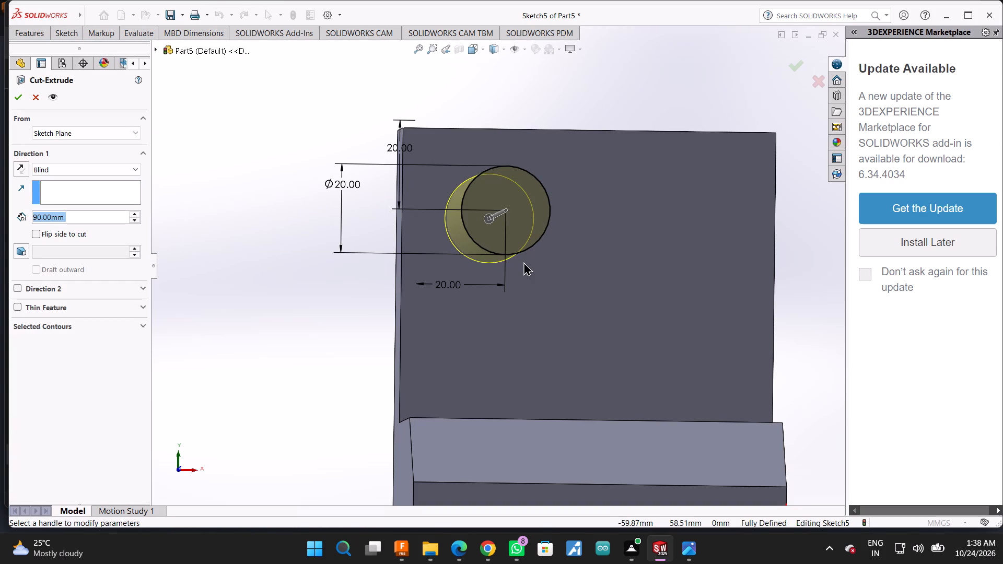
middle_drag(594, 99, 644, 124)
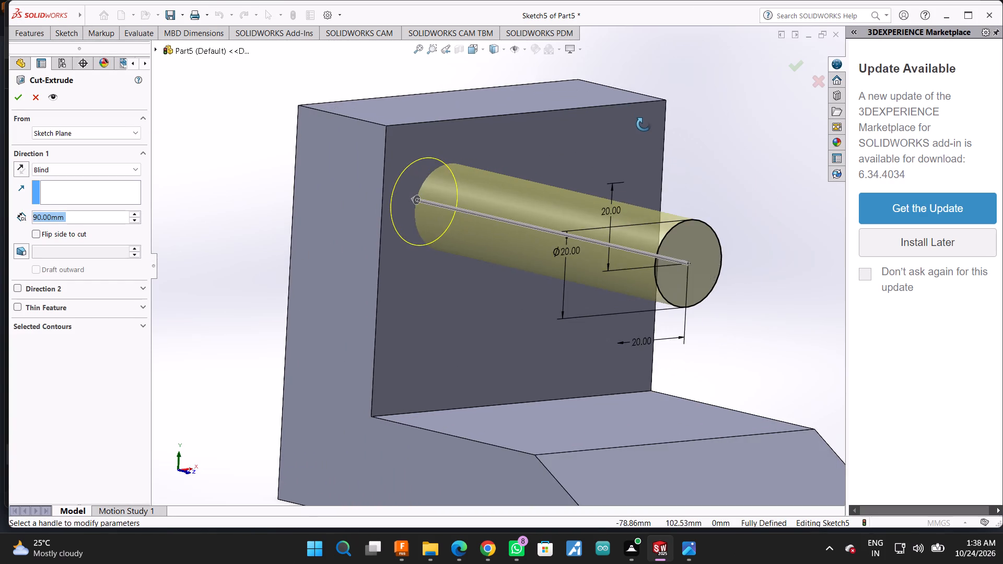
middle_drag(644, 124, 679, 128)
drag(419, 199, 319, 167)
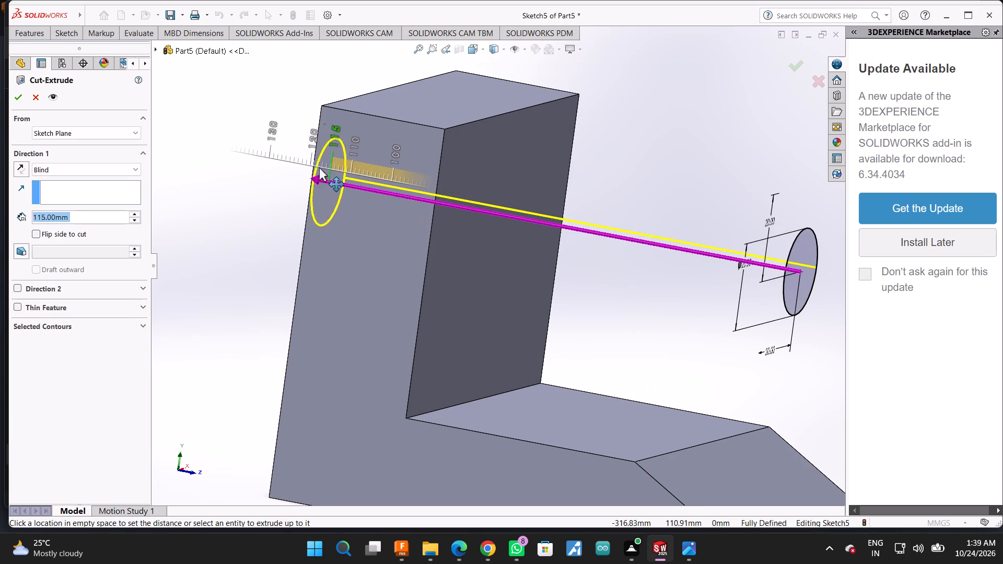
drag(319, 167, 289, 160)
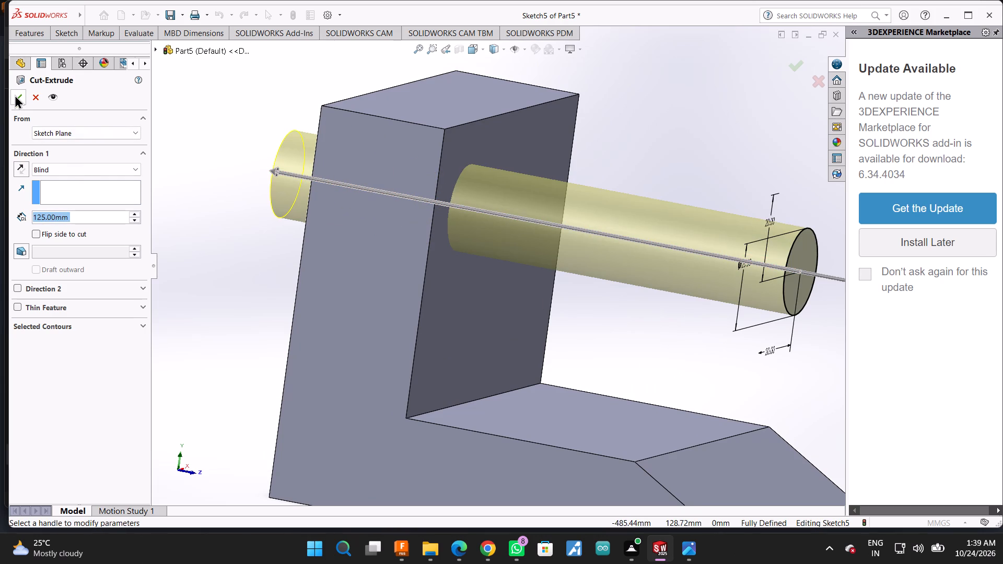
click(15, 95)
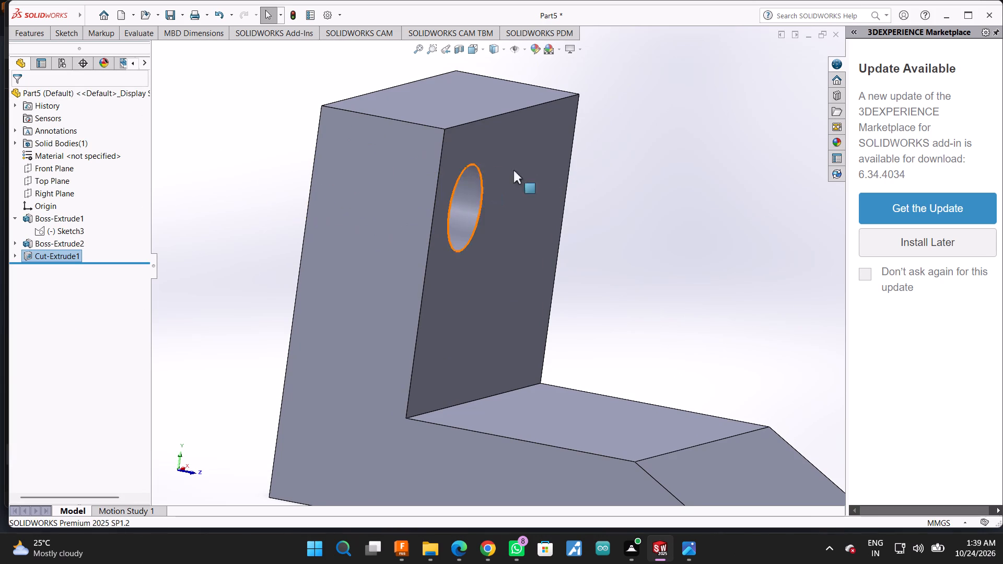
Fillet the upright's top corner edge beside the hole with a symmetric 20 mm radius.
middle_drag(626, 150, 608, 166)
click(48, 35)
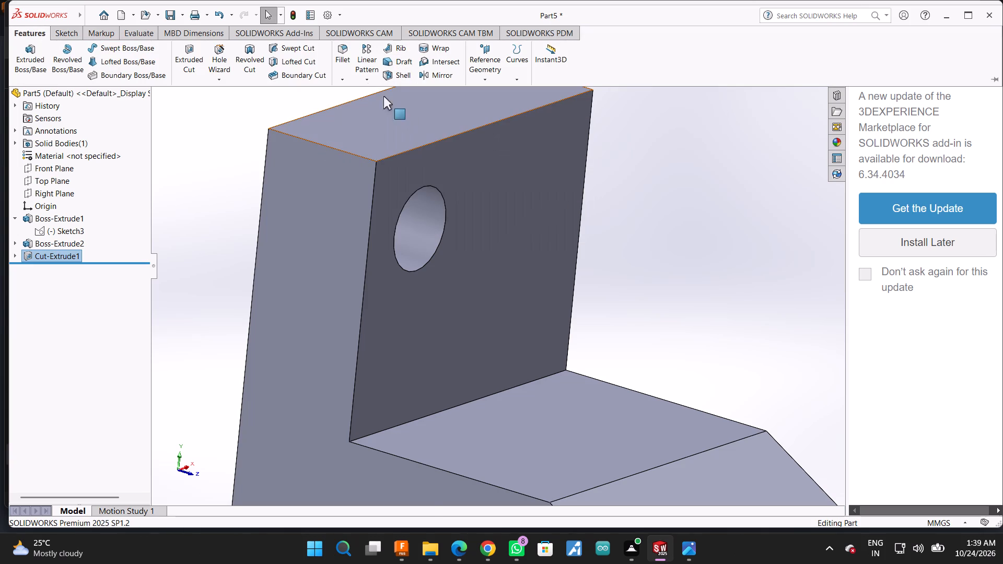
click(342, 49)
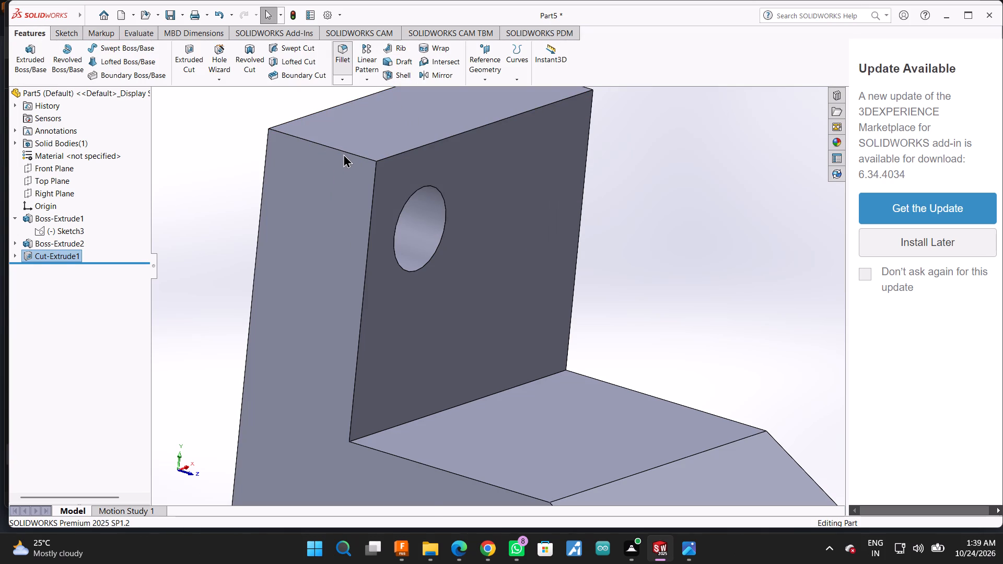
click(356, 154)
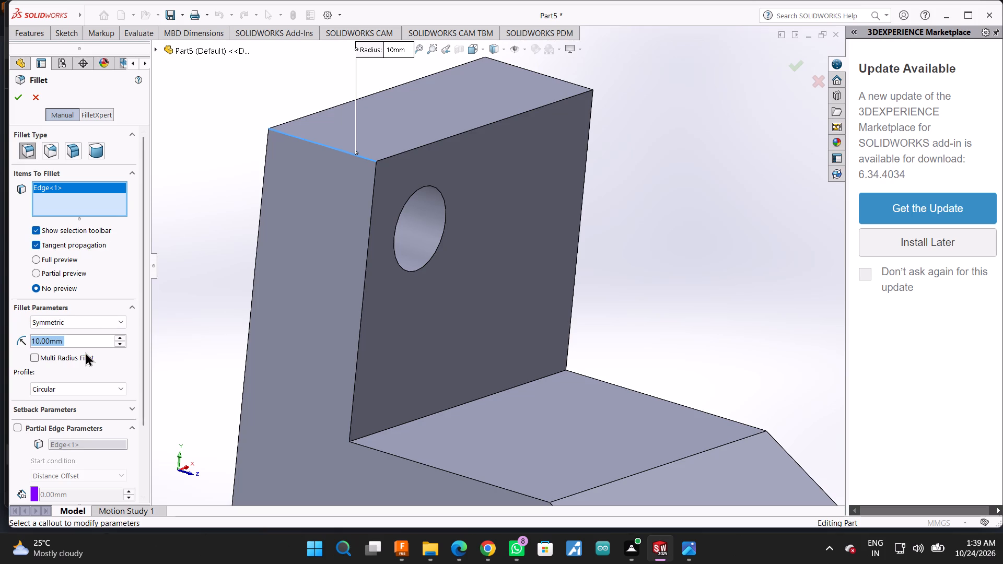
text(20)
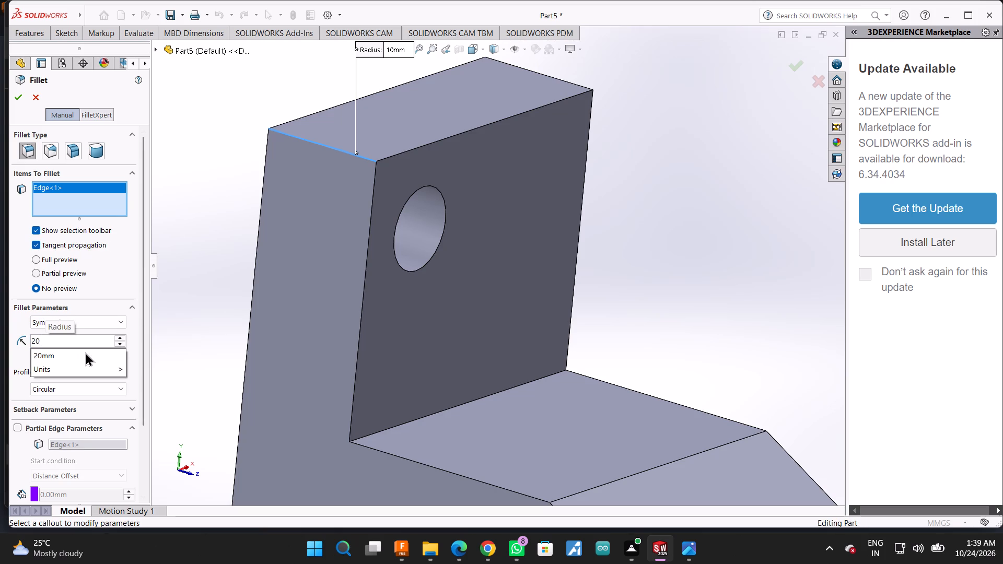
click(14, 97)
click(19, 98)
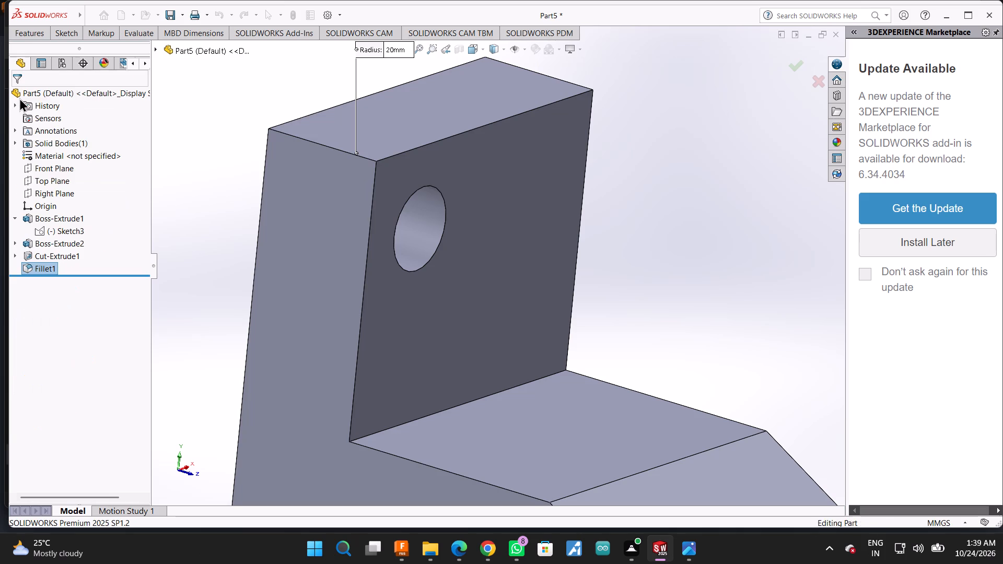
Start a new sketch on the part's L-shaped side face, viewed normal to the Right Plane.
middle_drag(645, 149, 594, 119)
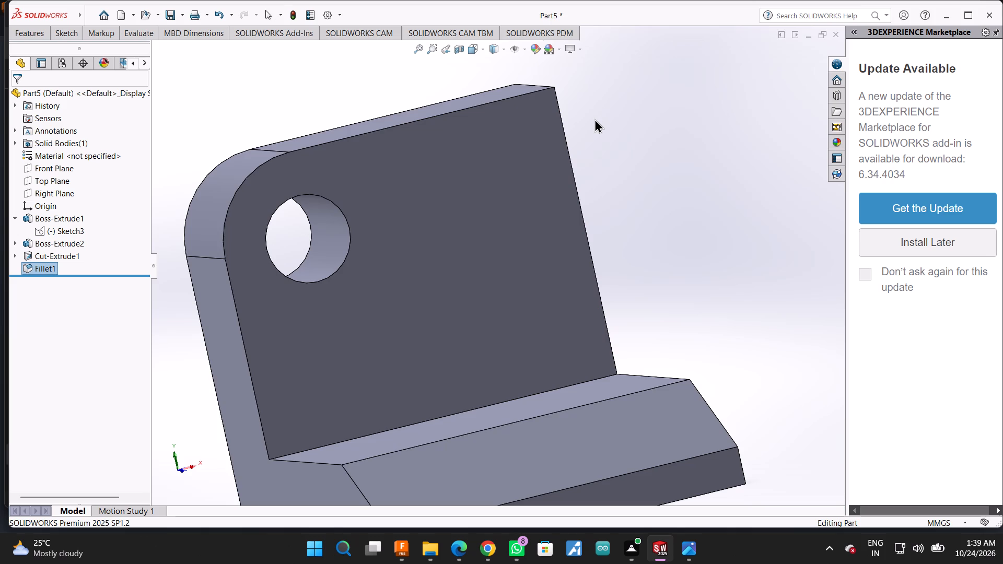
scroll(411, 202, up, 1)
scroll(862, 211, up, 2)
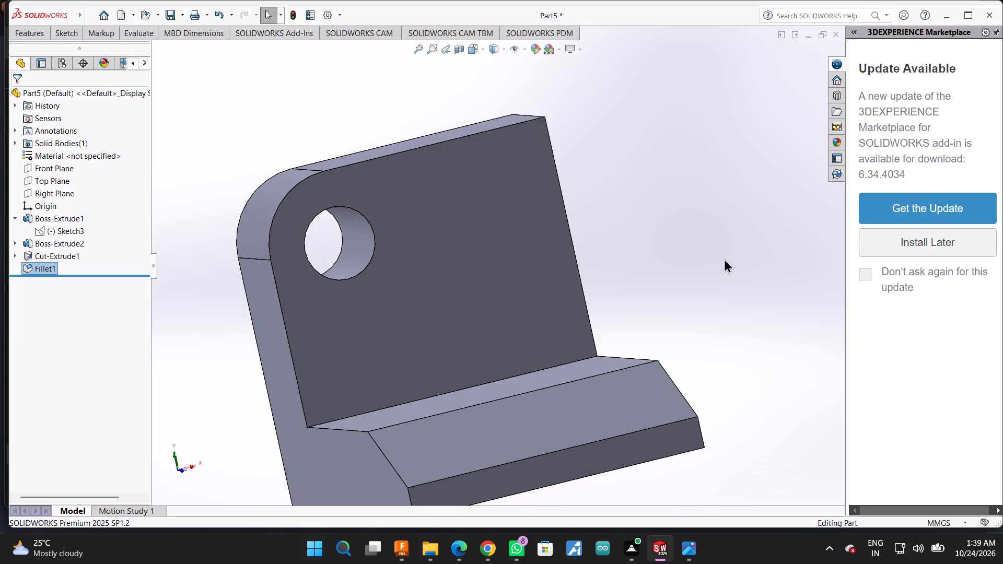
scroll(707, 279, up, 3)
middle_drag(698, 290, 567, 366)
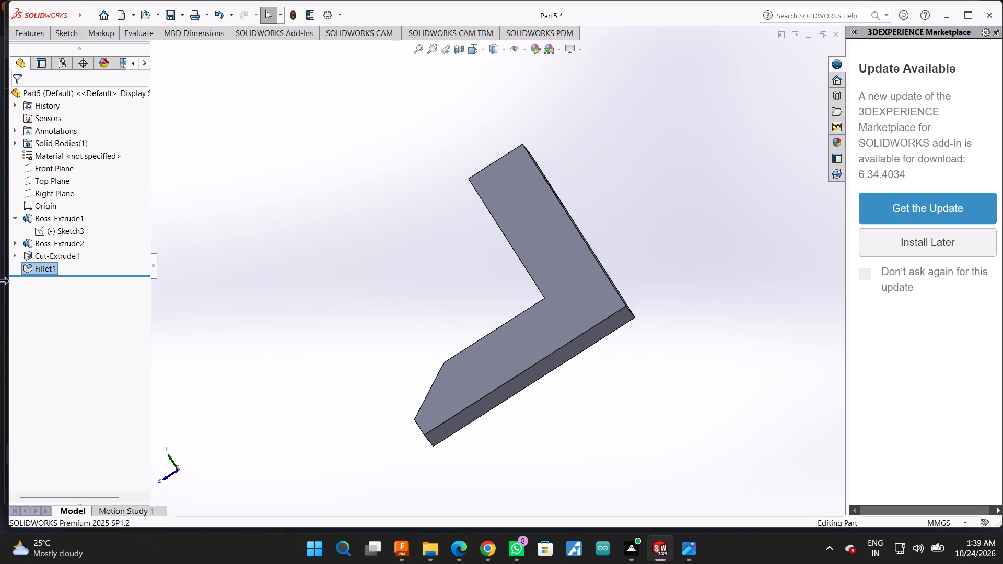
click(59, 191)
click(122, 174)
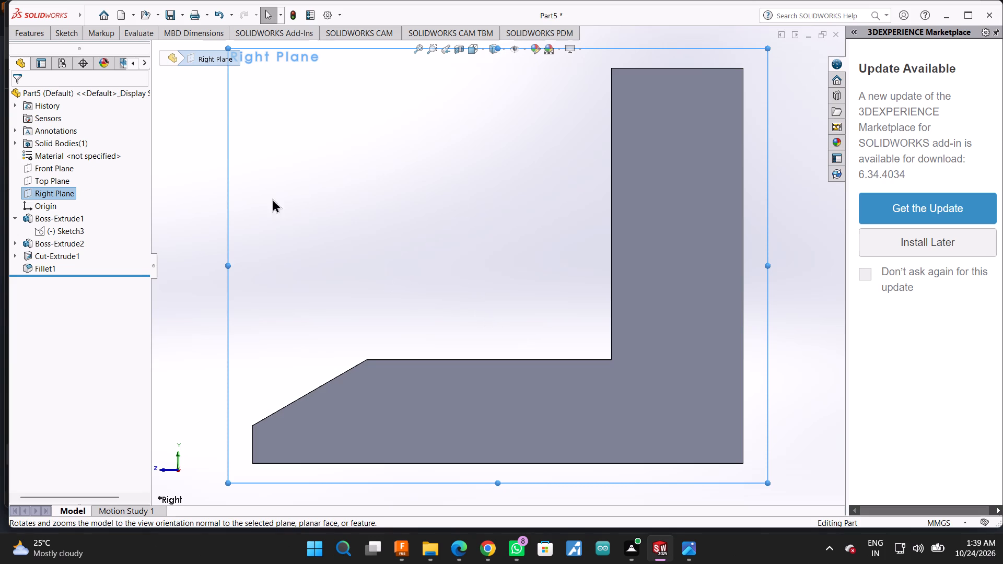
click(555, 194)
click(66, 36)
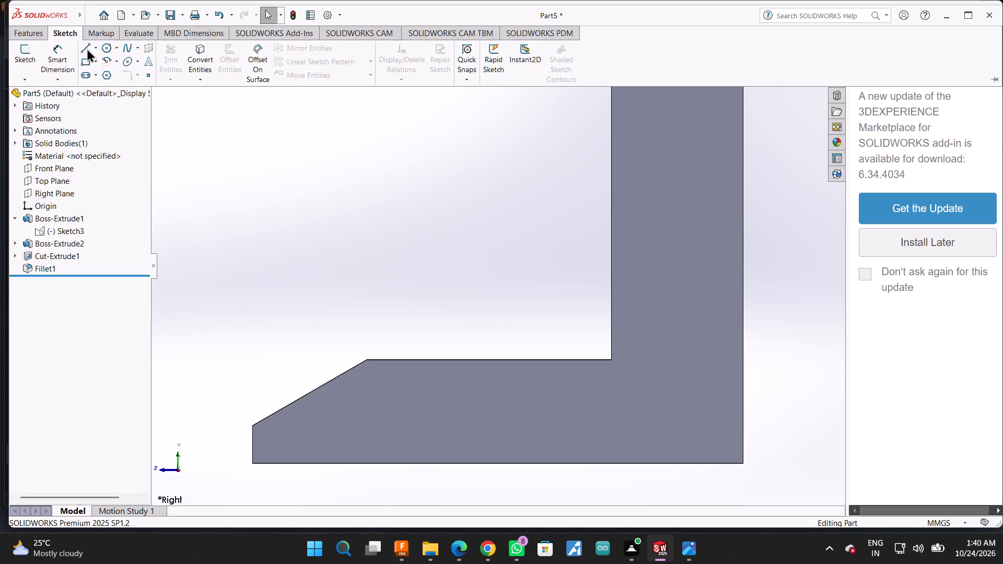
click(88, 48)
click(476, 220)
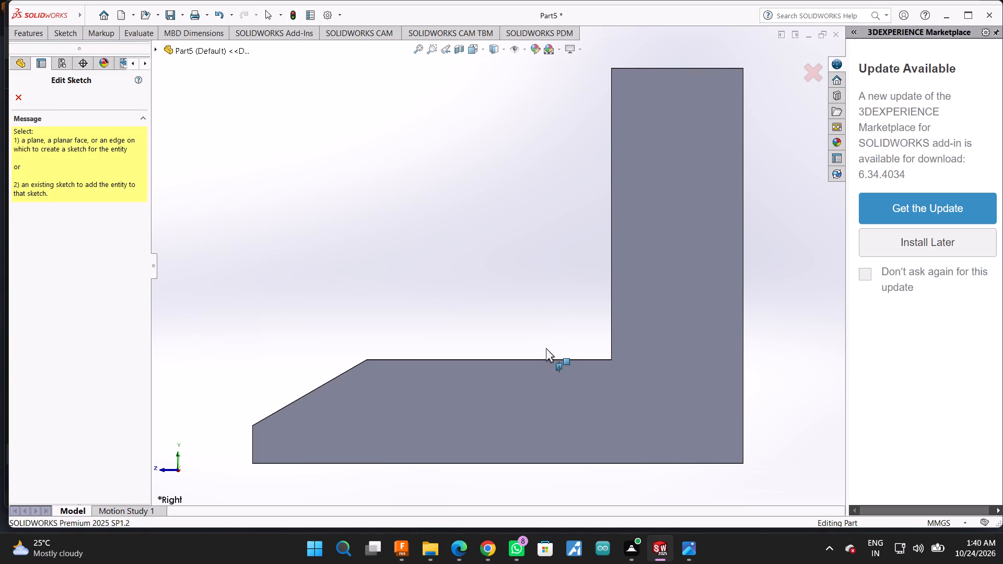
click(566, 373)
click(569, 287)
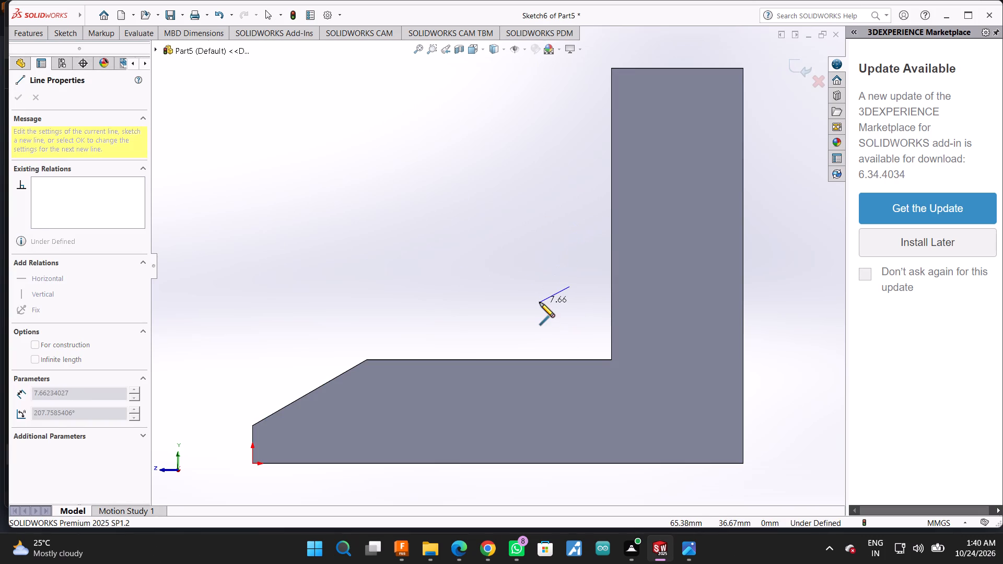
key(Escape)
Sketch a horizontal line about 56 mm long on the base's top edge, from the inner corner to the slope's start.
click(68, 39)
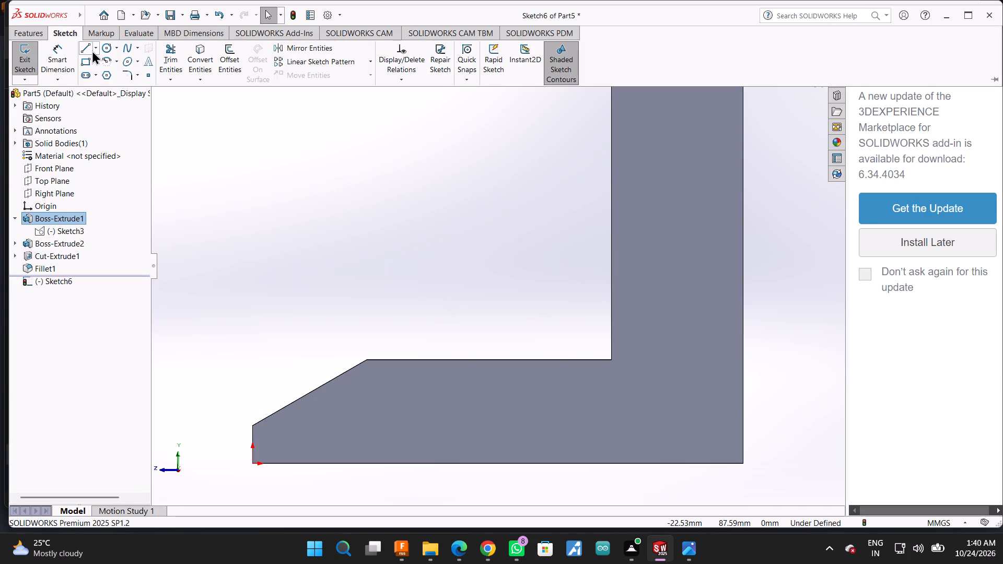
click(92, 50)
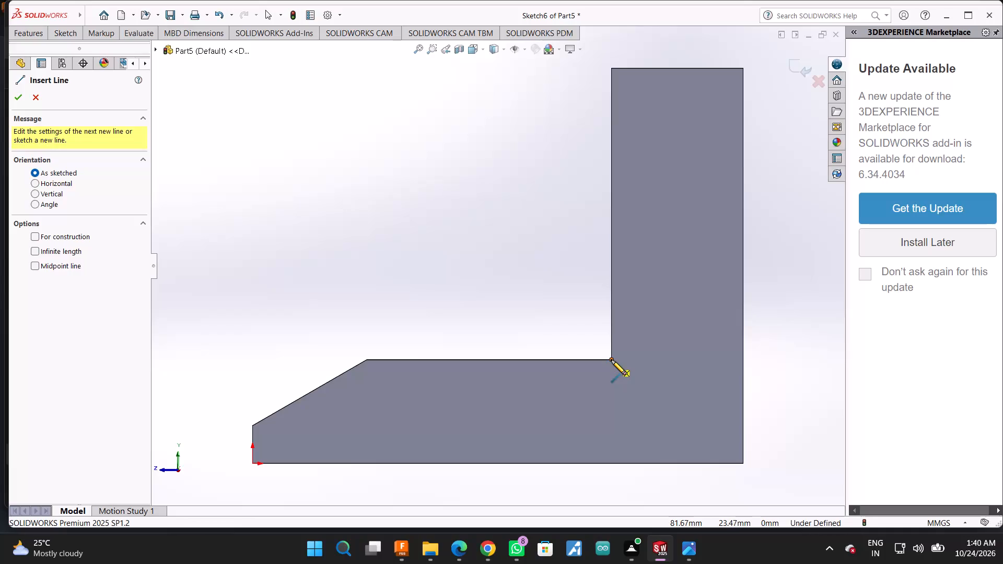
click(611, 360)
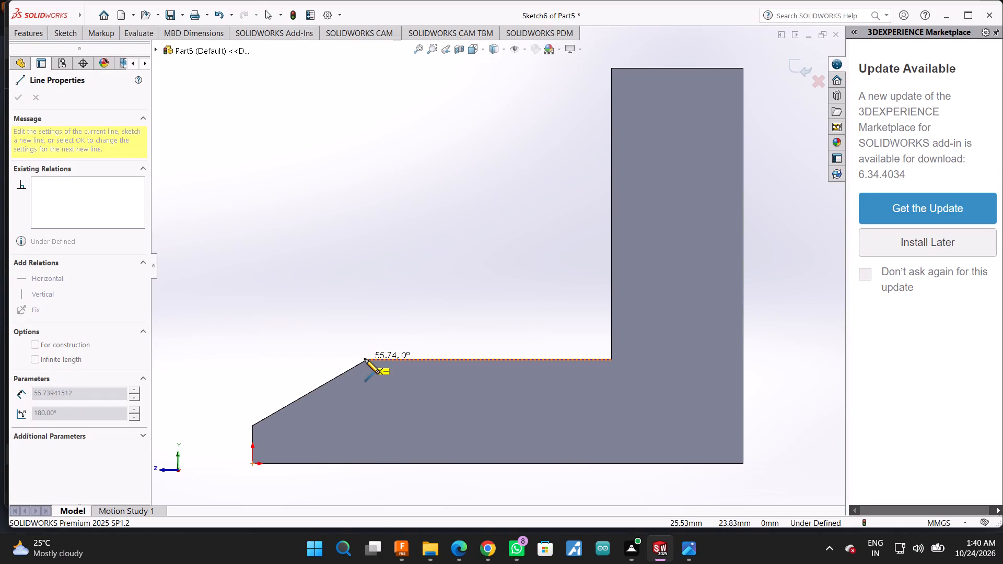
click(365, 359)
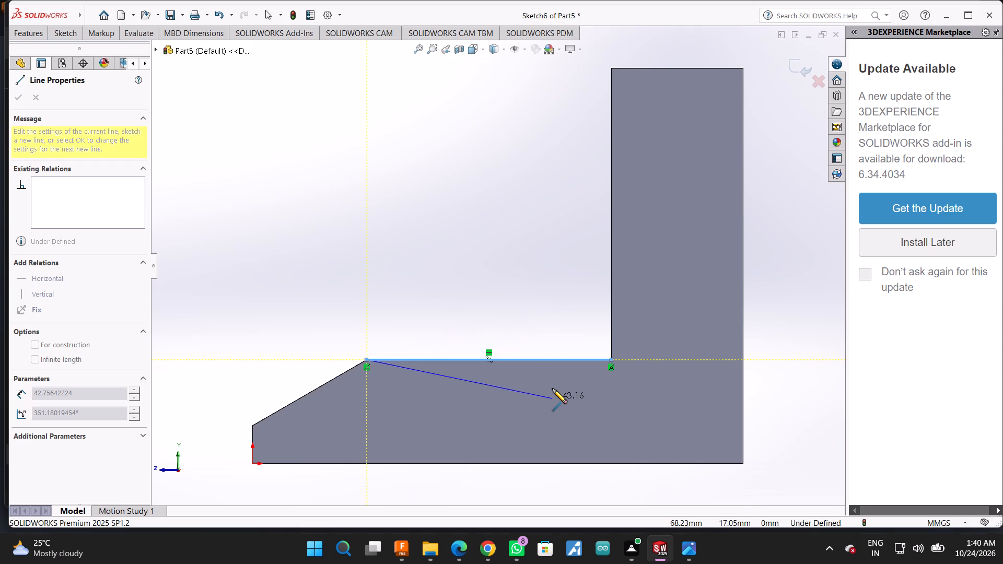
key(Escape)
Sketch a line about 21 mm down the upright's inner edge from its top corner, continuing diagonally to the slope's upper corner.
click(69, 37)
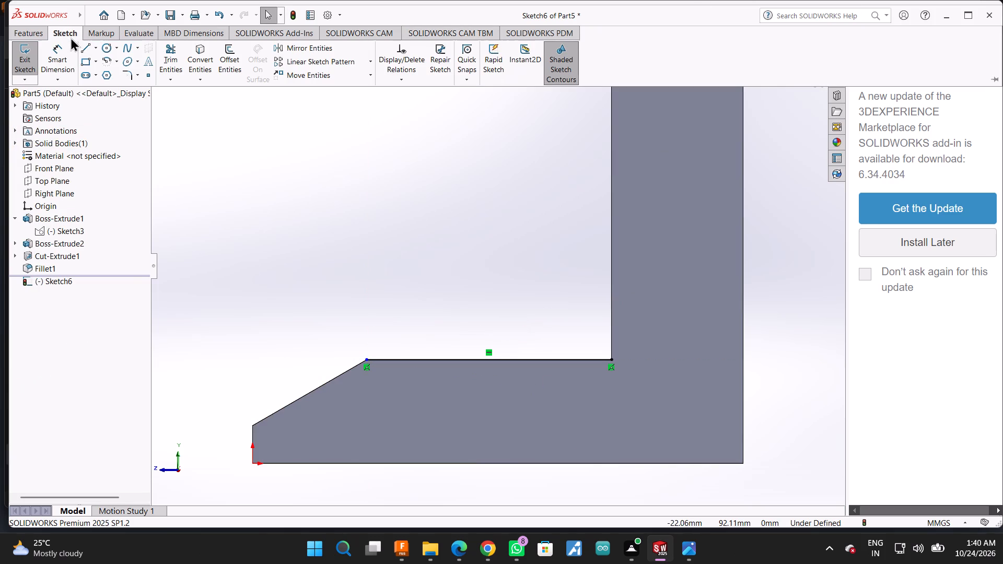
click(81, 48)
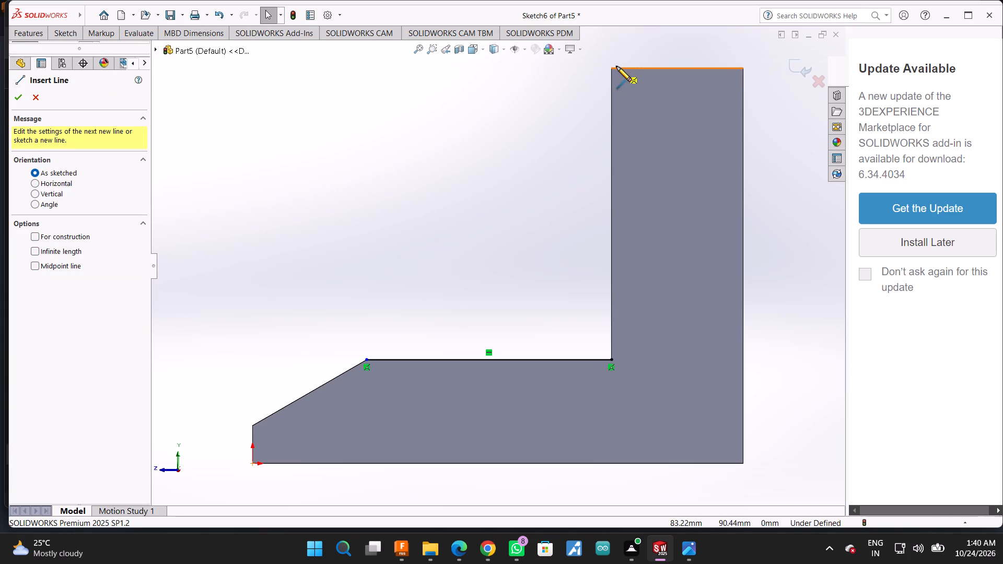
click(610, 69)
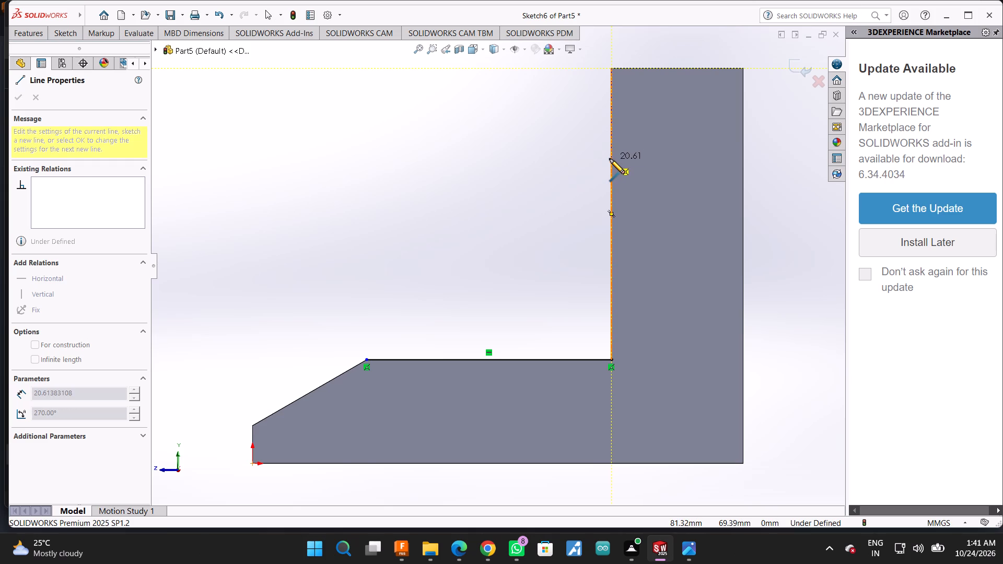
click(610, 159)
scroll(633, 139, down, 6)
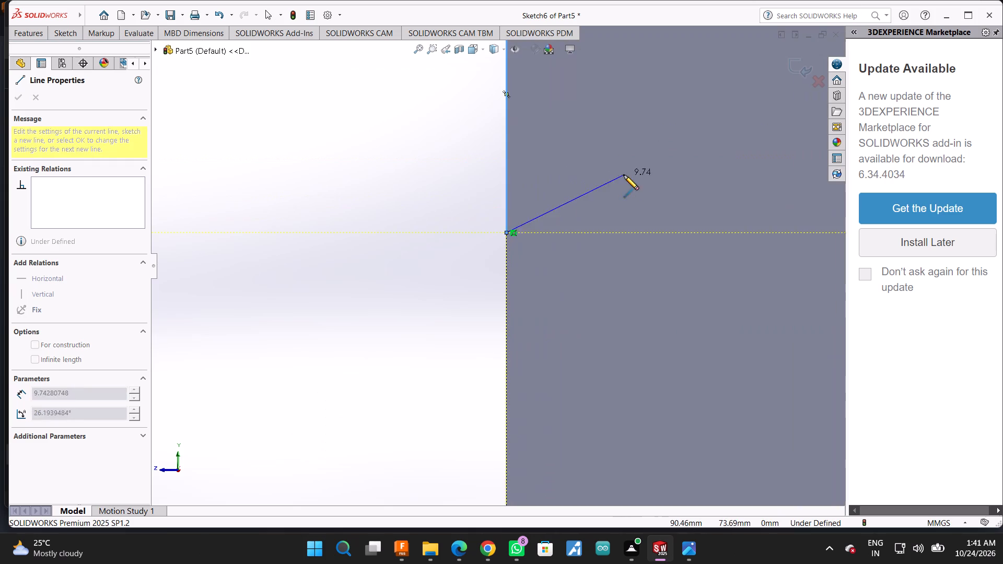
scroll(624, 175, down, 3)
scroll(511, 240, down, 3)
scroll(425, 246, up, 13)
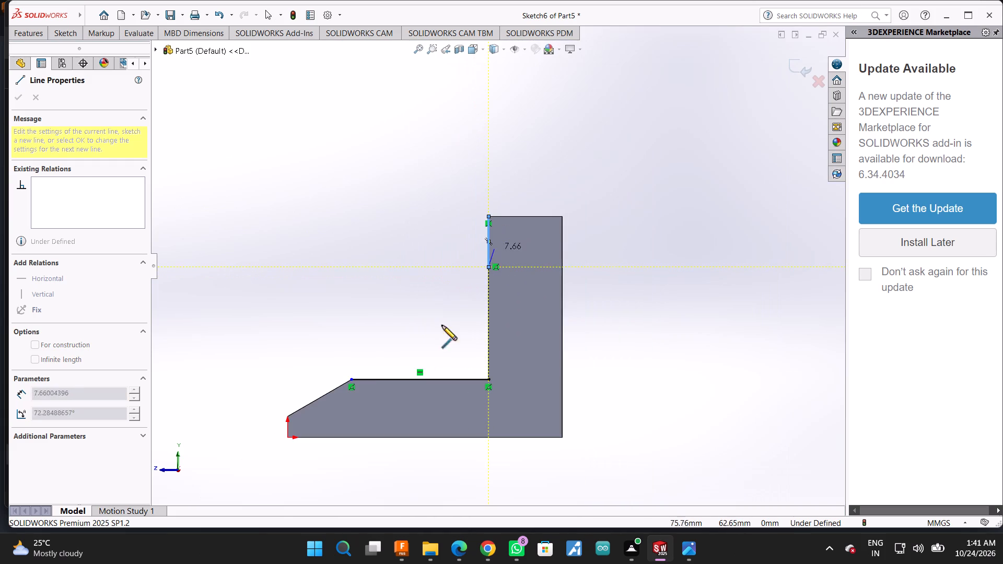
click(348, 381)
scroll(368, 415, down, 11)
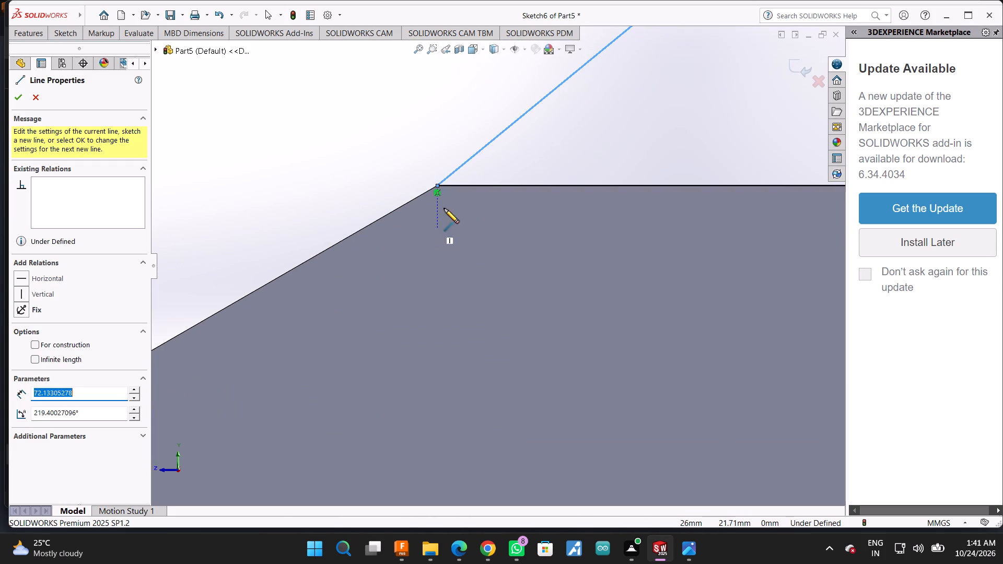
scroll(382, 242, up, 13)
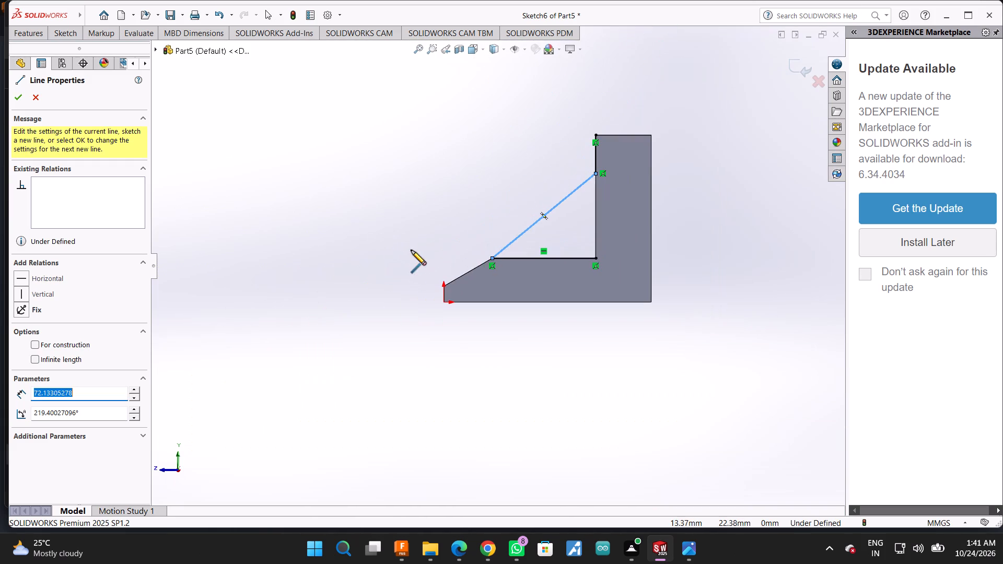
scroll(615, 241, down, 1)
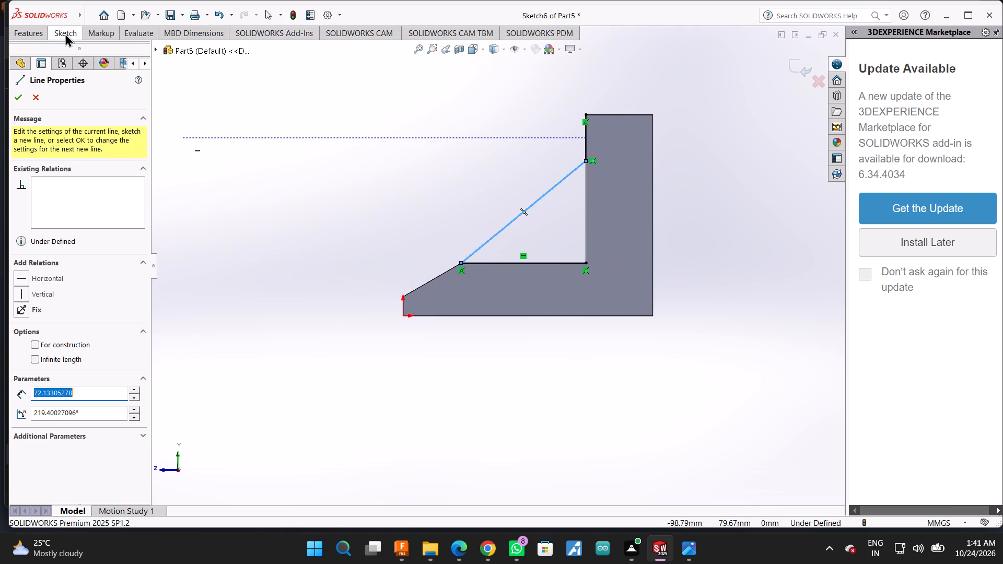
Dimension the short vertical line at the top of the upright's inner edge as 20 mm.
click(65, 33)
click(52, 53)
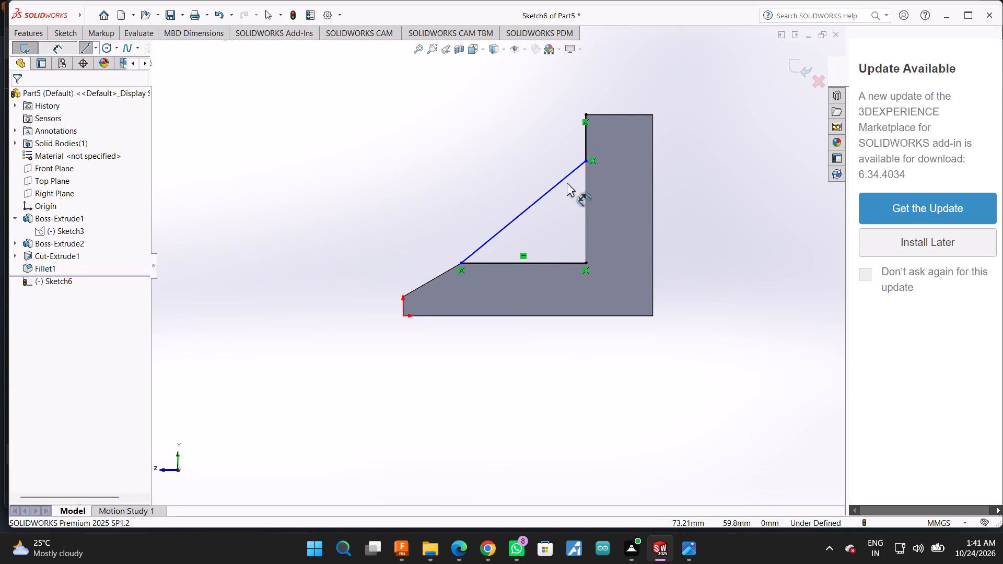
click(588, 139)
click(683, 143)
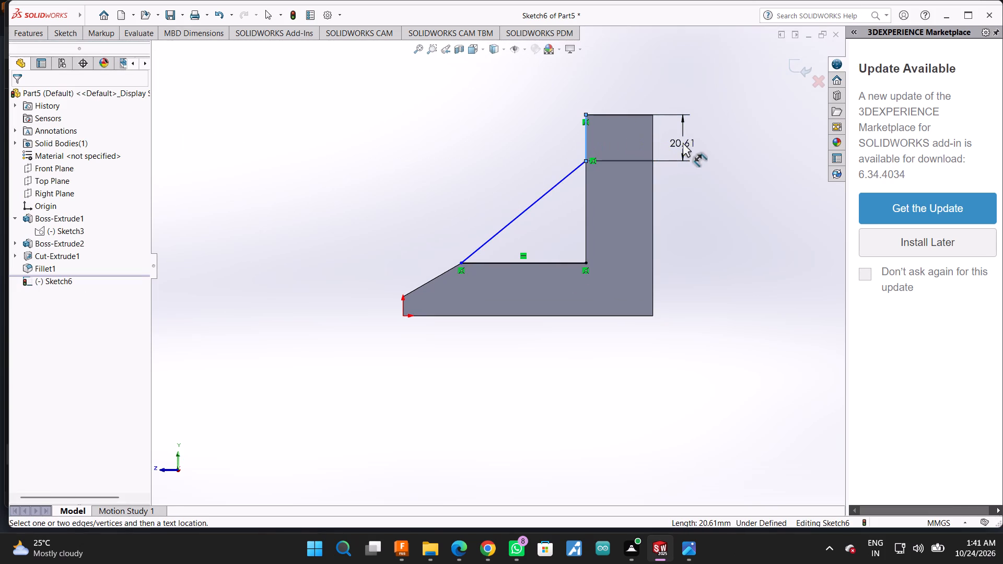
text(20)
key(Return)
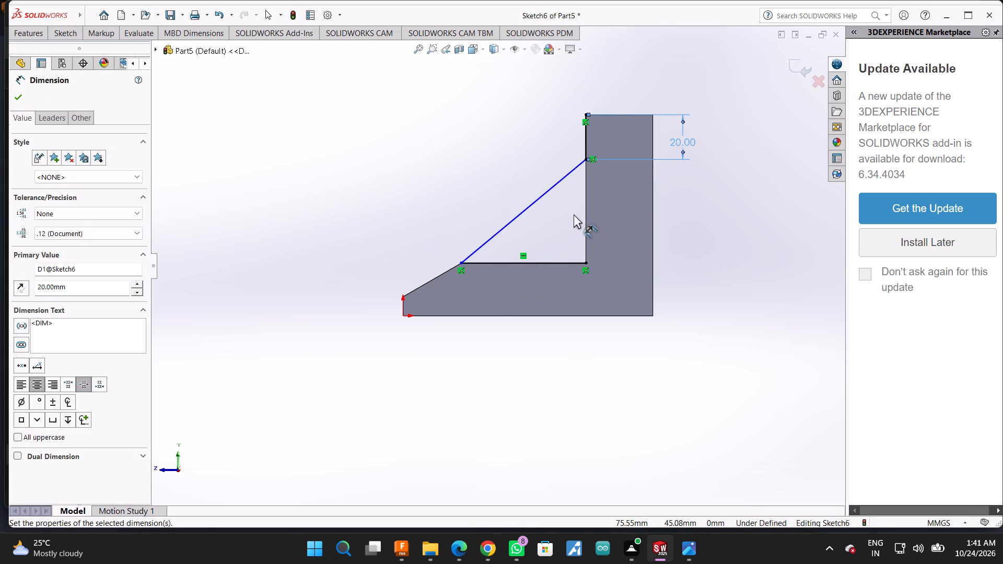
Close the triangular rib profile with a vertical line from the diagonal's upper end to the inner corner.
click(71, 31)
click(81, 41)
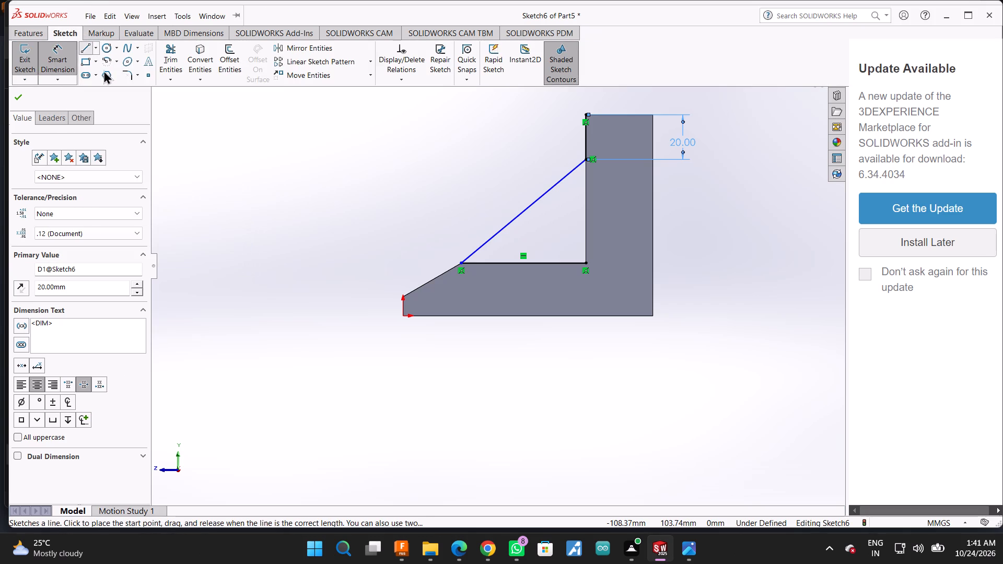
click(588, 159)
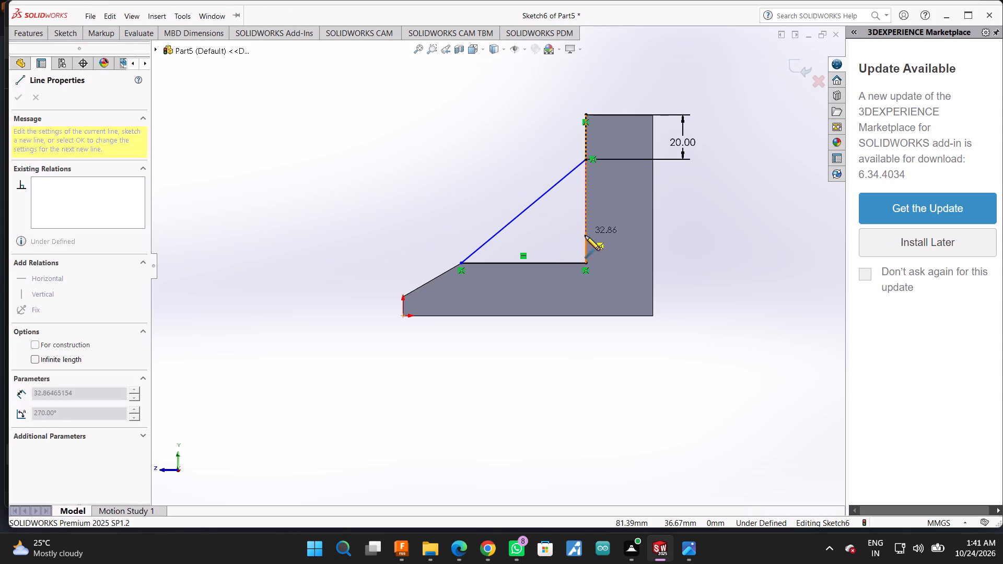
click(588, 264)
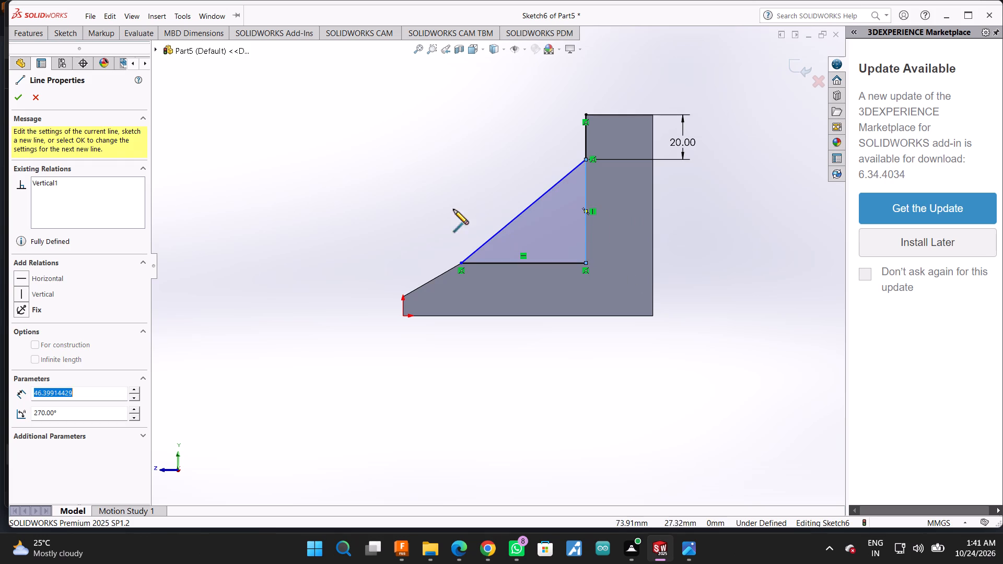
click(21, 92)
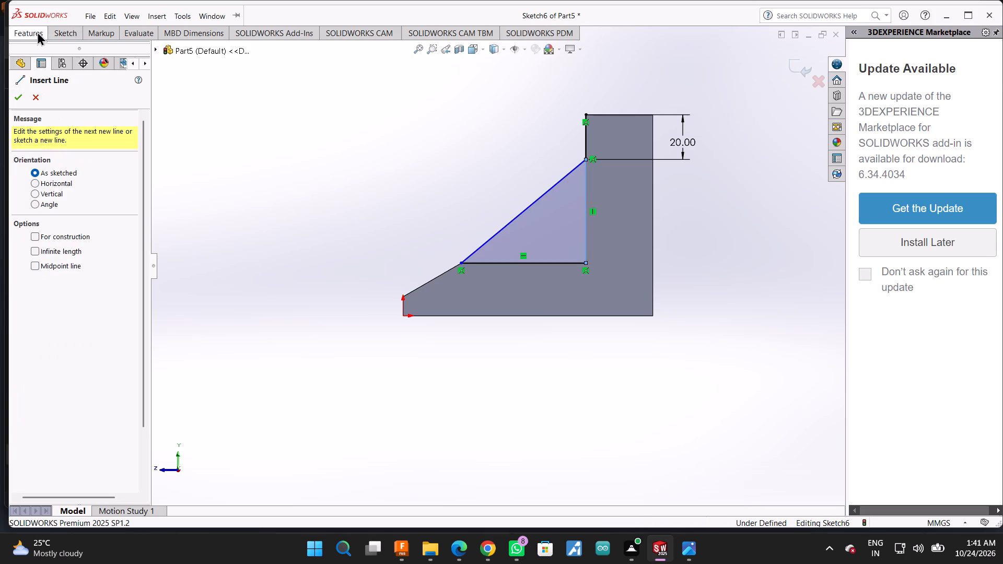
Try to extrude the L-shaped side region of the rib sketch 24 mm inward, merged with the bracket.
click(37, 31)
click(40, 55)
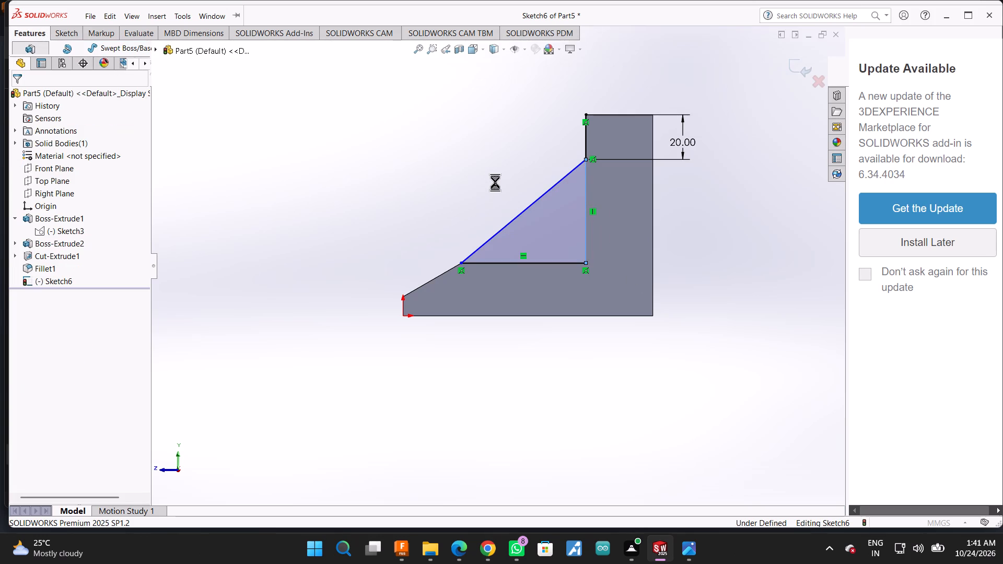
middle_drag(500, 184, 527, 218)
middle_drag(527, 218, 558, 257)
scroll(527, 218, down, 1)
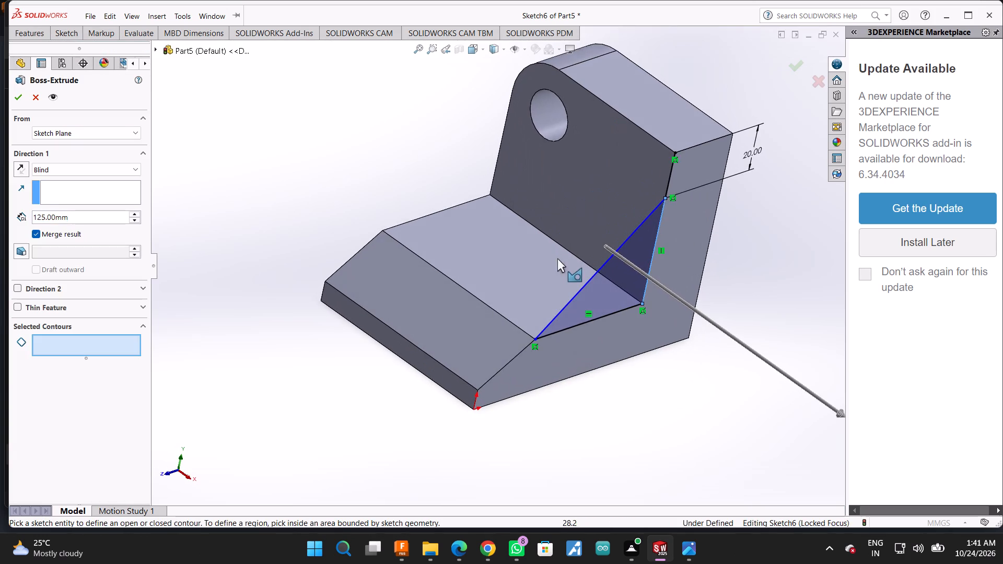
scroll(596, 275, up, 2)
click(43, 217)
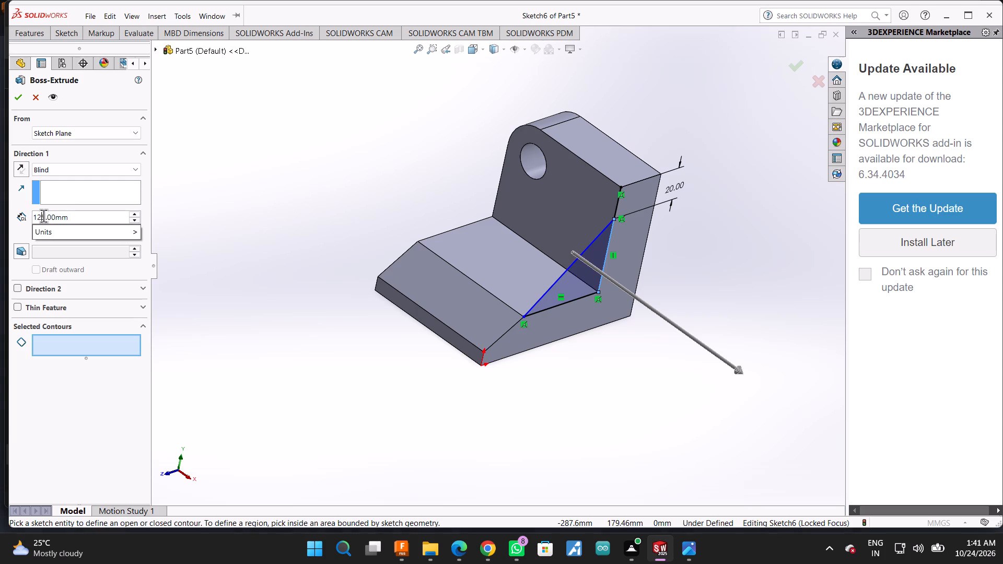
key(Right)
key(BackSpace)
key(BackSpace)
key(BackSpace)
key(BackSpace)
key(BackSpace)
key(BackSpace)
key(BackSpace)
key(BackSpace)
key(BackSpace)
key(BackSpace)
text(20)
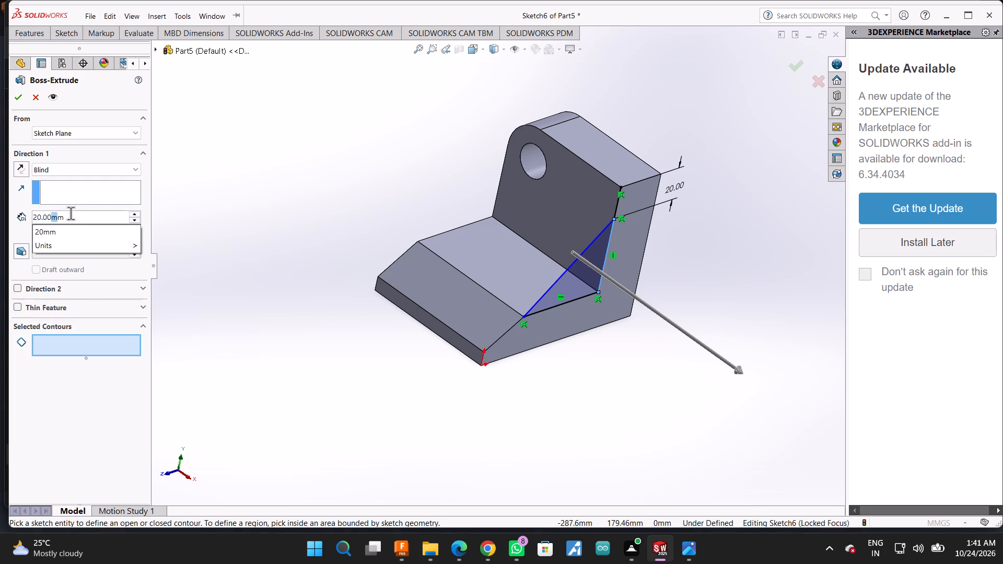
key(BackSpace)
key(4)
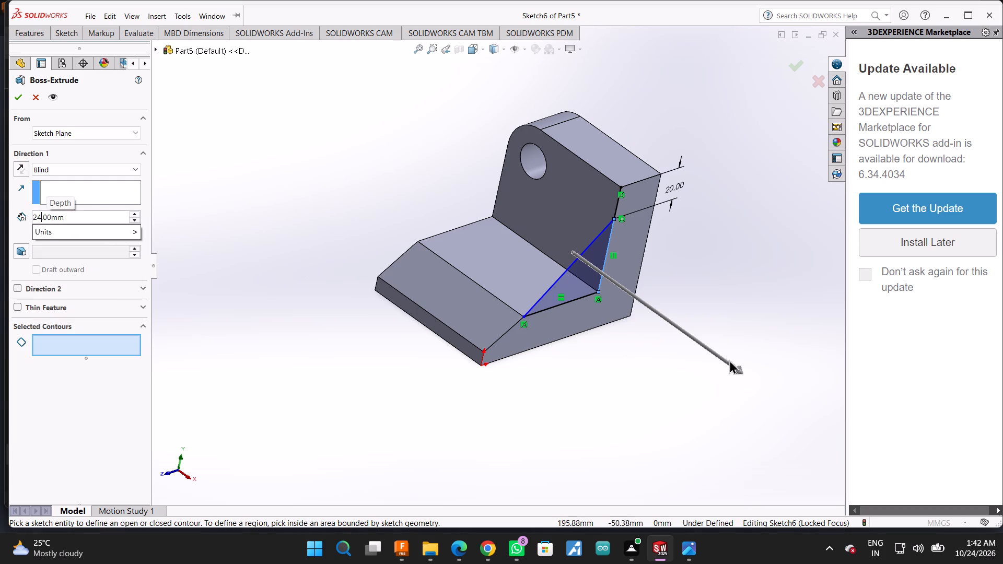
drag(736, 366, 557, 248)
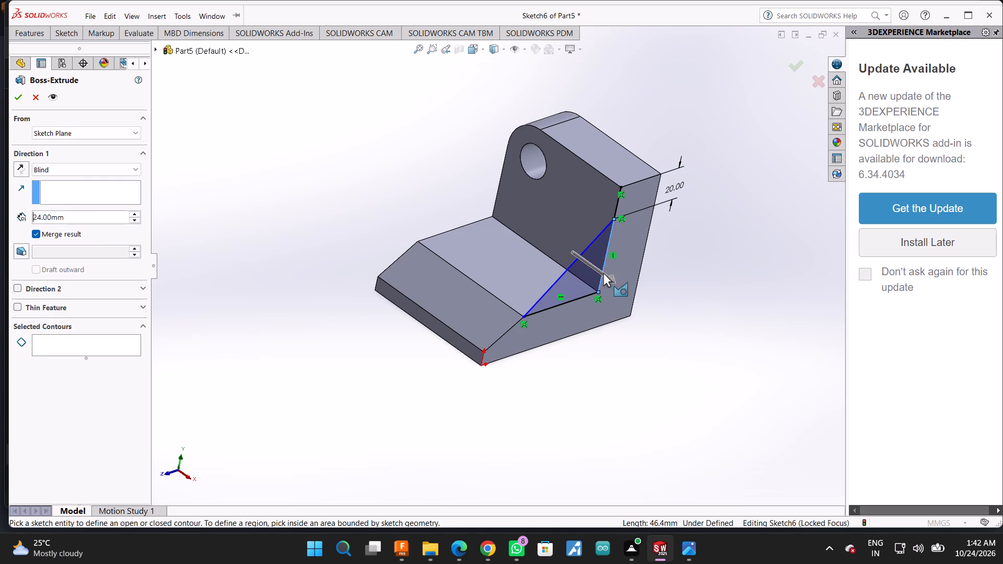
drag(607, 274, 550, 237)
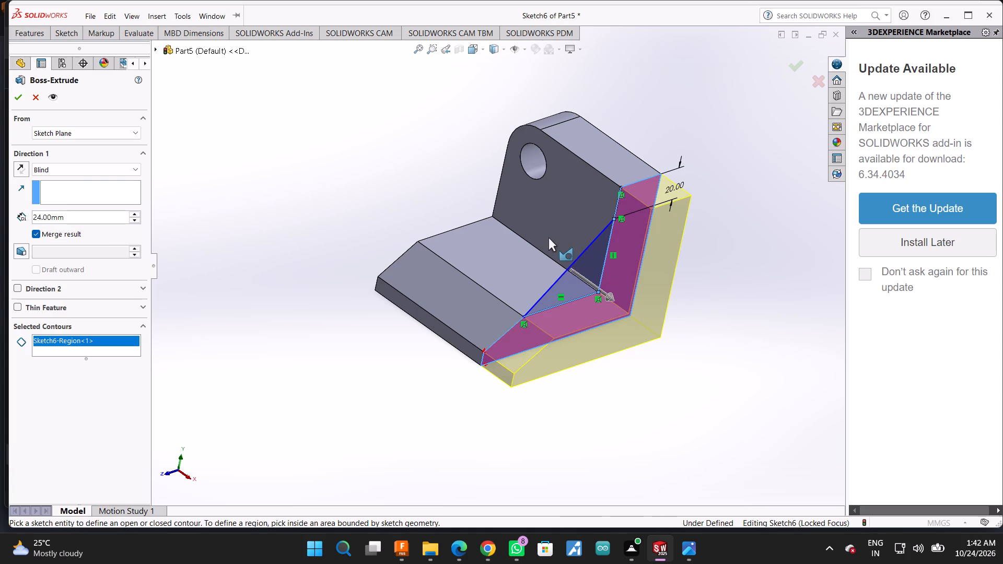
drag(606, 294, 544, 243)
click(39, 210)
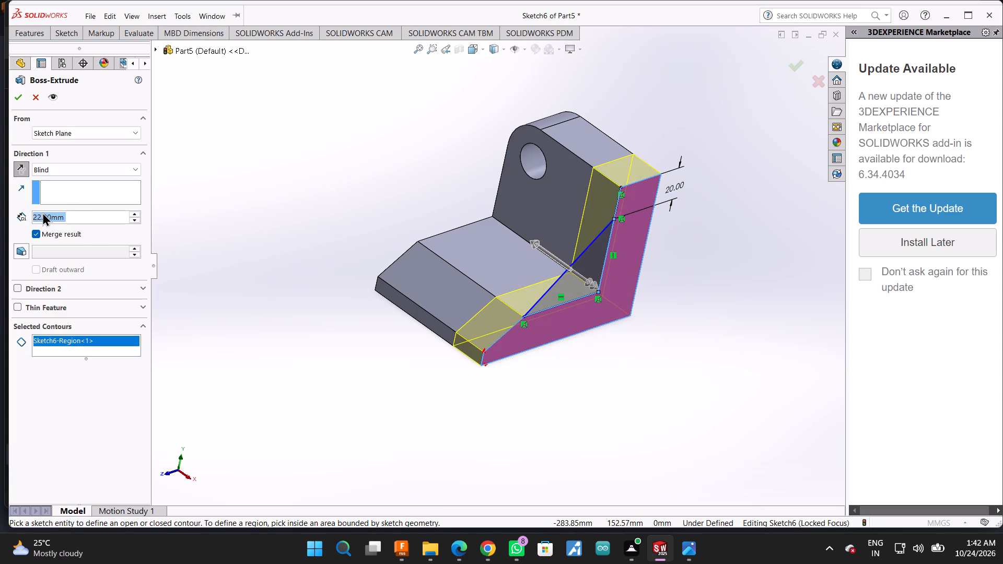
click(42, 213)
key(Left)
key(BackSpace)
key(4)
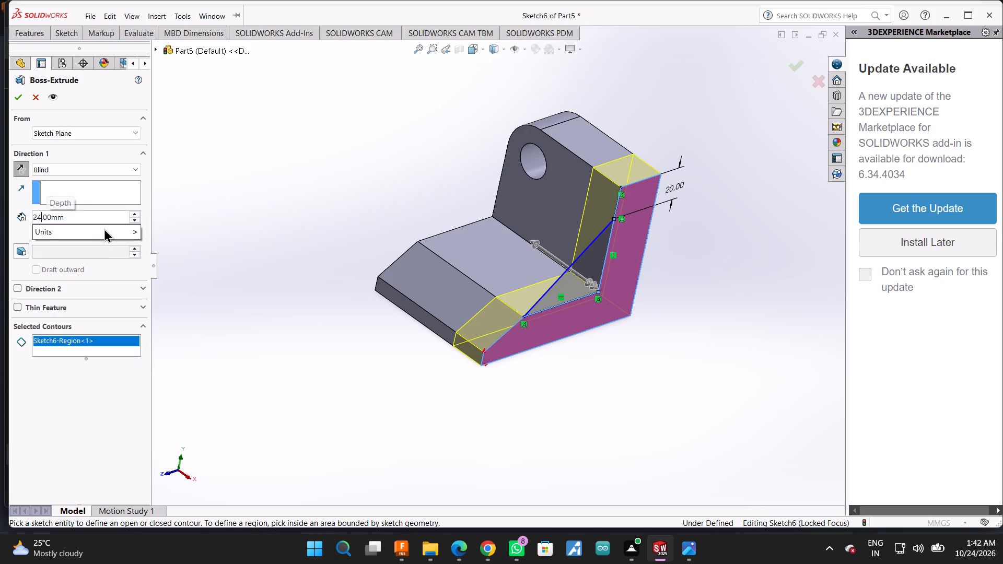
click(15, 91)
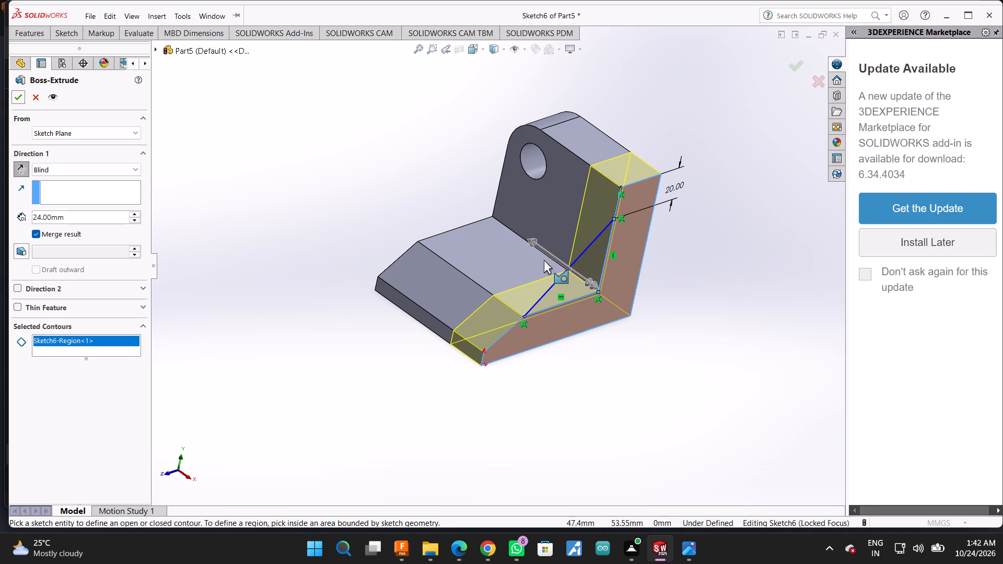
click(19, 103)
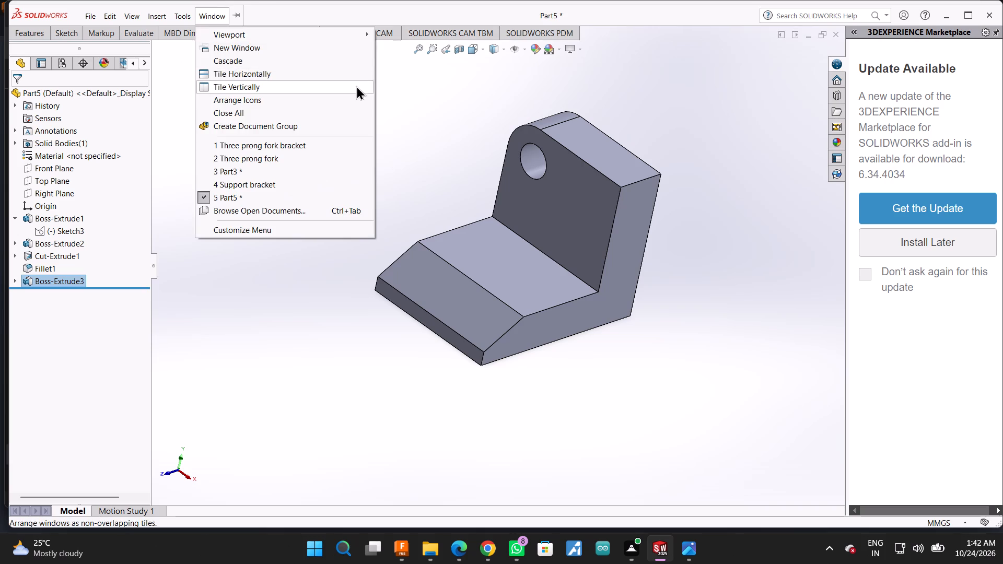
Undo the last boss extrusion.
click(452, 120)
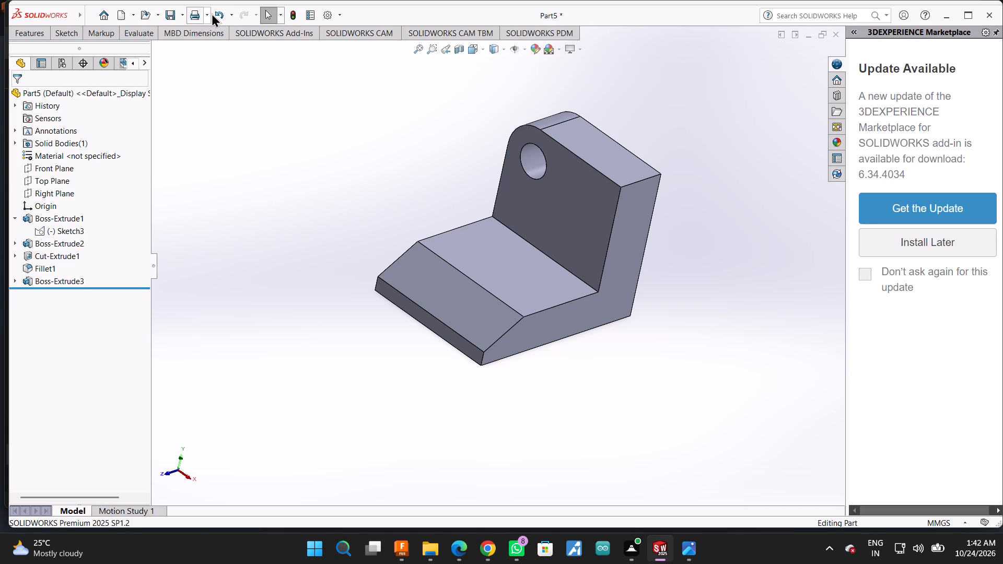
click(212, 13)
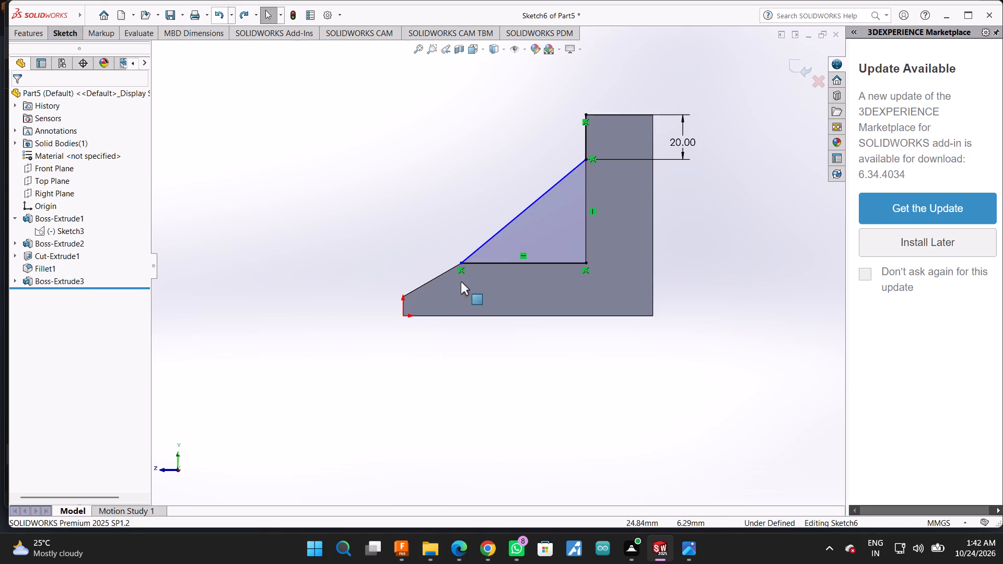
Extrude the triangular rib region 24 mm inward across the bracket, merging it with the body.
middle_click(405, 223)
middle_drag(406, 223, 459, 255)
middle_click(464, 257)
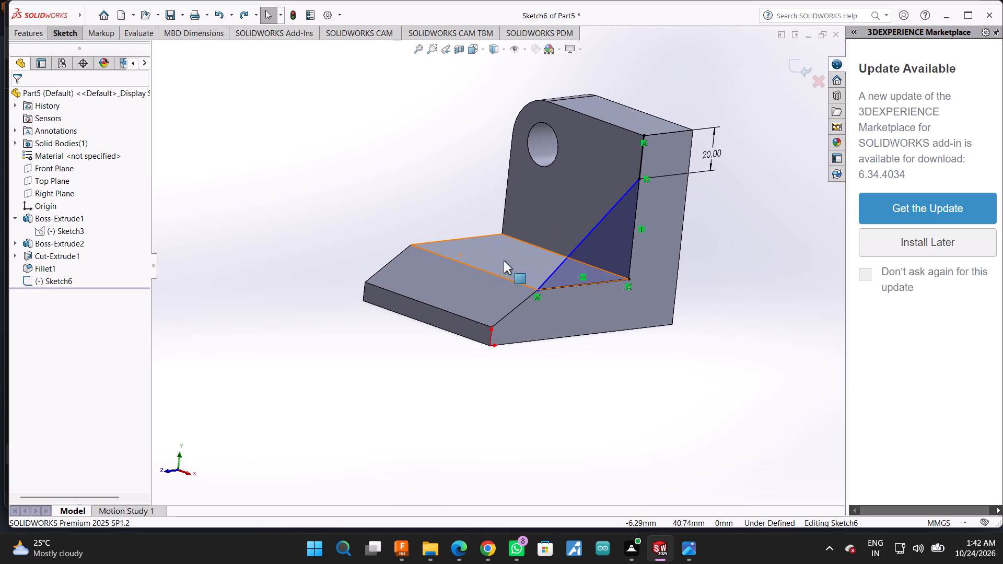
click(39, 33)
click(37, 51)
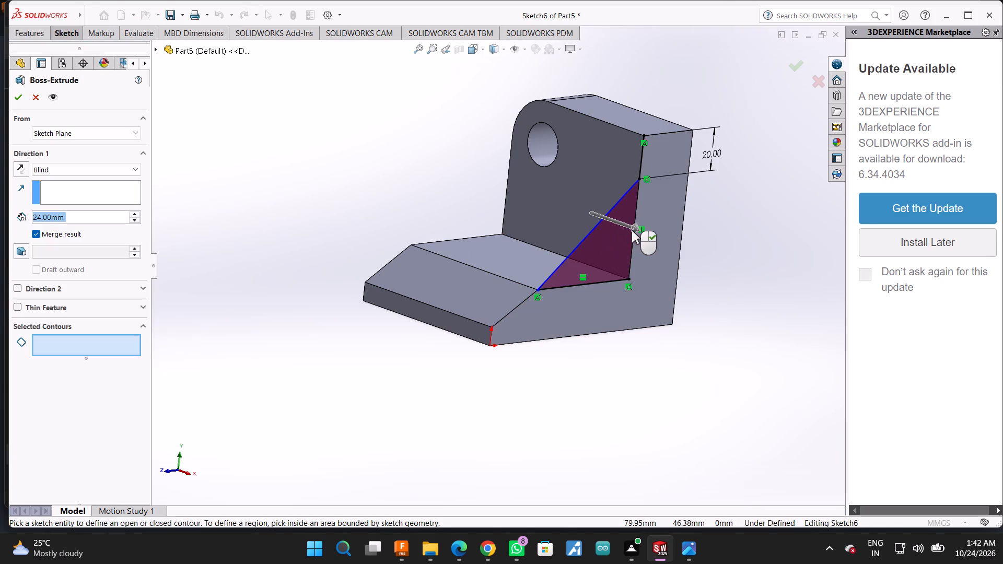
click(609, 237)
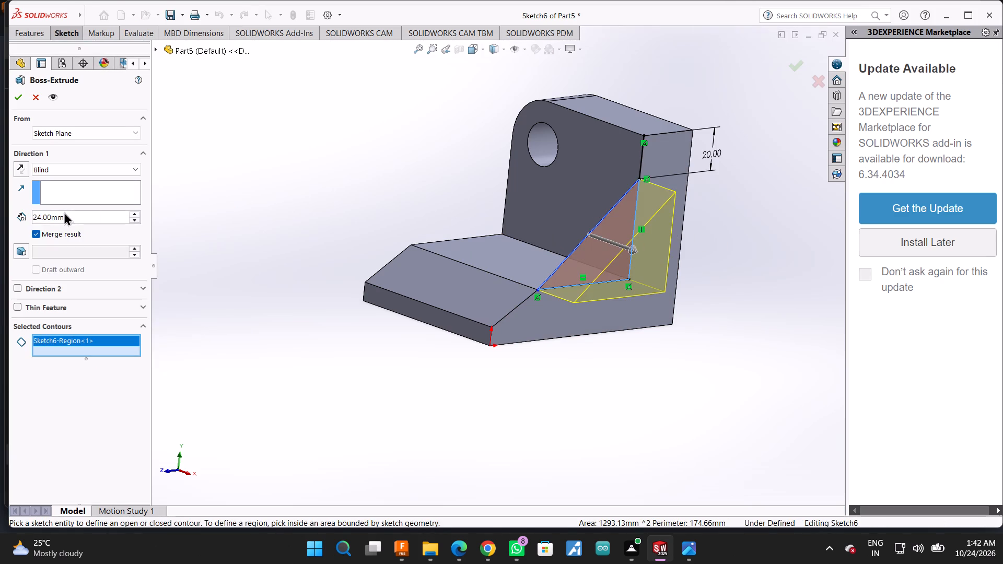
drag(633, 250, 542, 206)
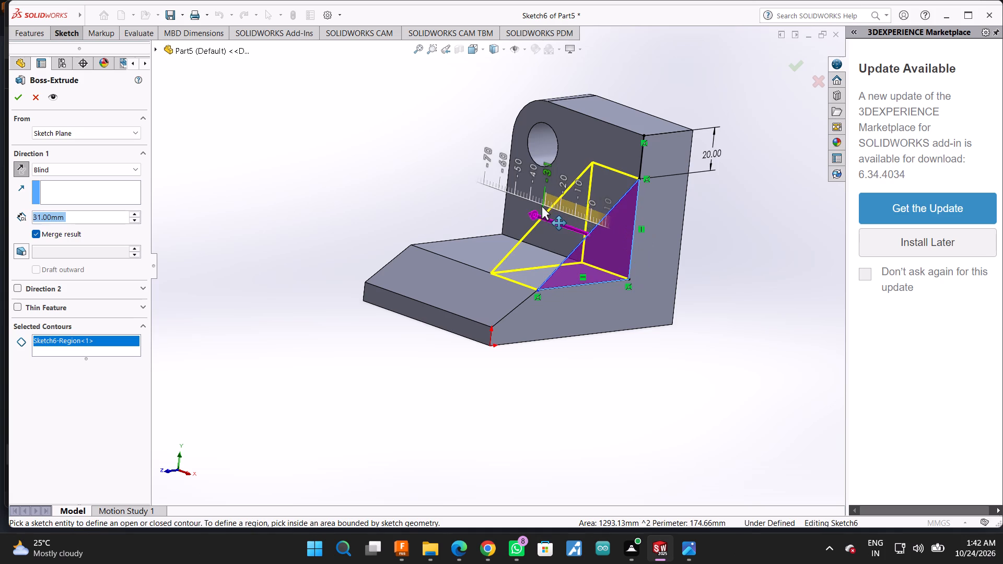
drag(542, 206, 536, 205)
click(39, 215)
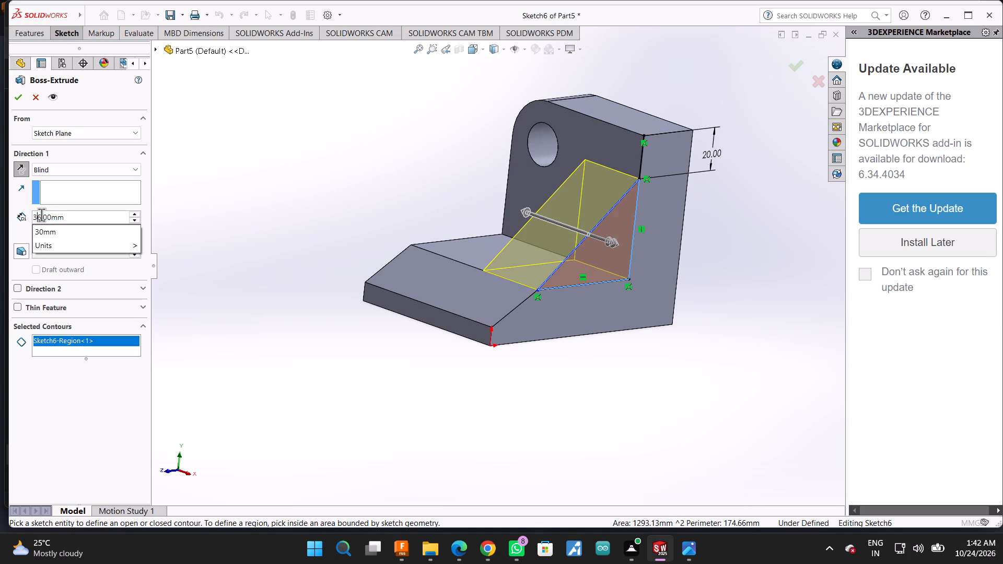
key(Right)
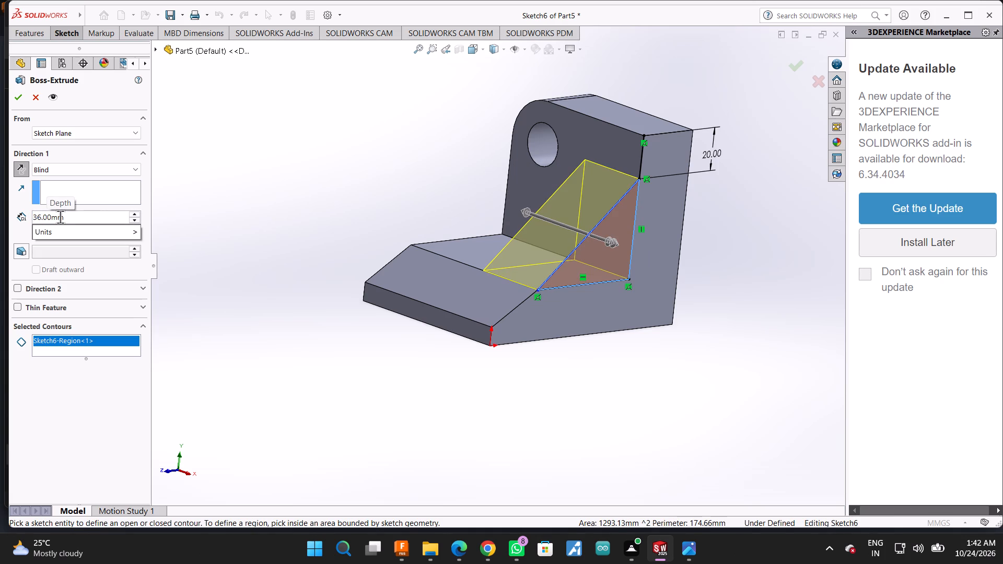
key(BackSpace)
key(BackSpace)
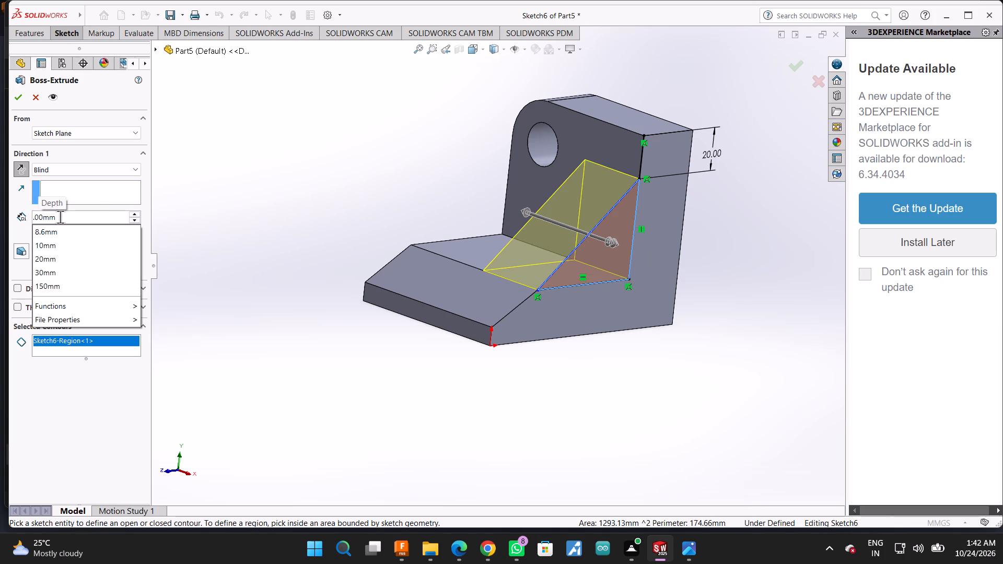
key(2)
key(4)
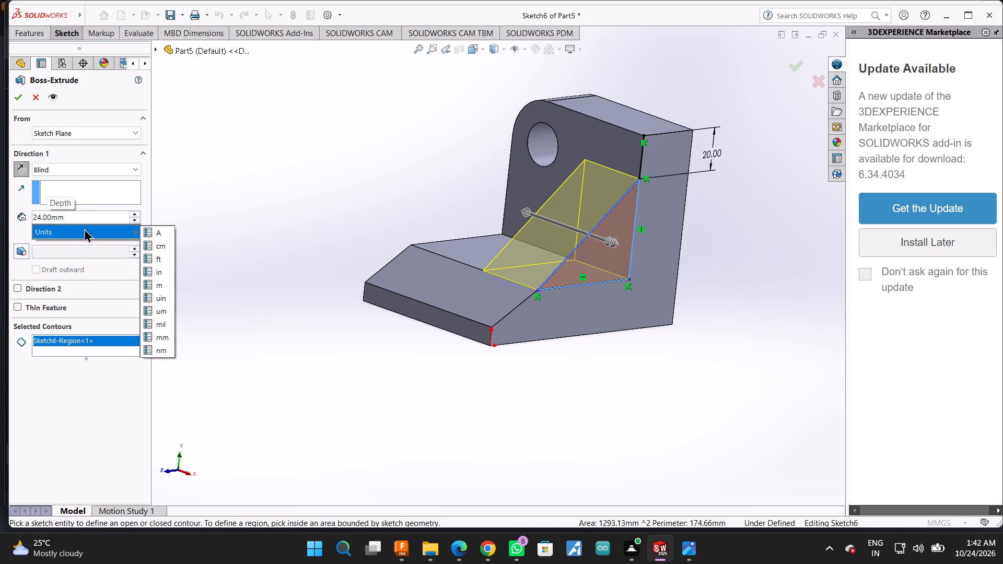
click(15, 97)
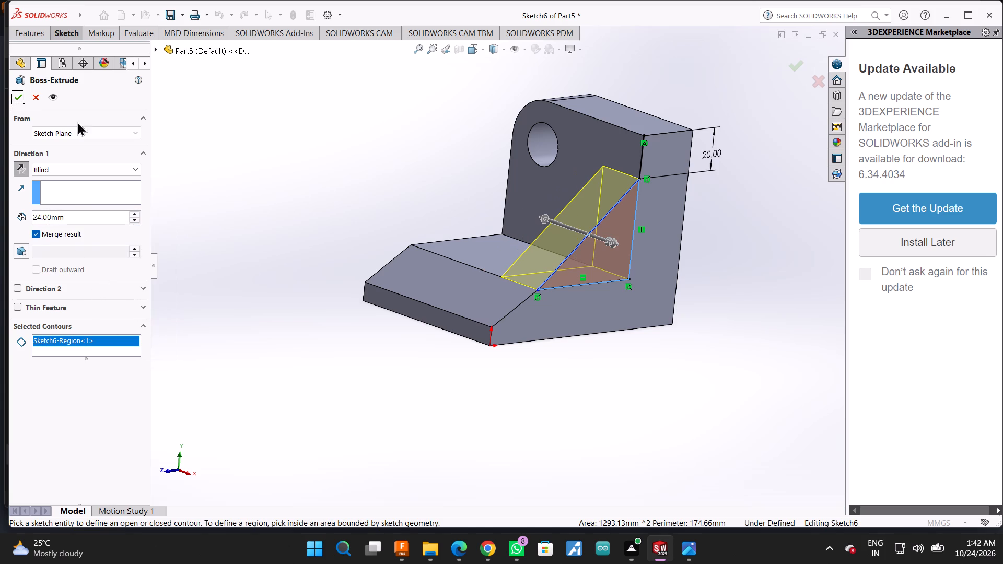
click(22, 98)
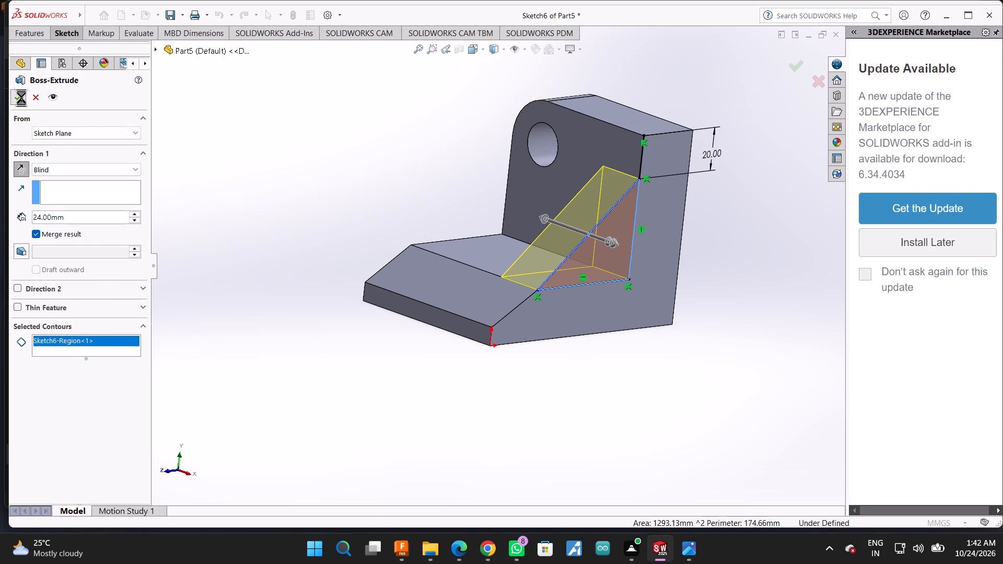
Examine the rib, upright and base of the bracket from several angles.
middle_drag(293, 163, 339, 193)
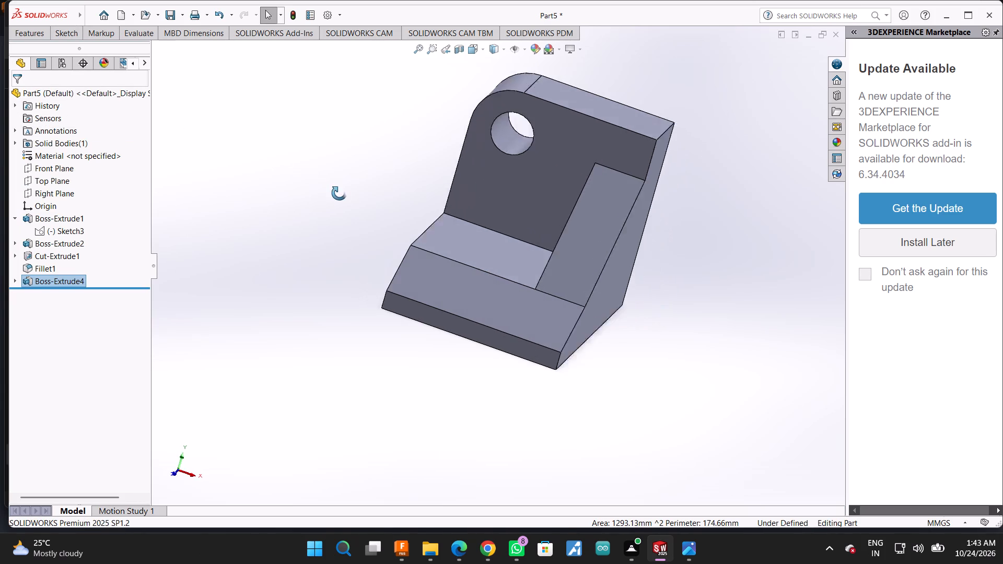
middle_drag(339, 193, 345, 198)
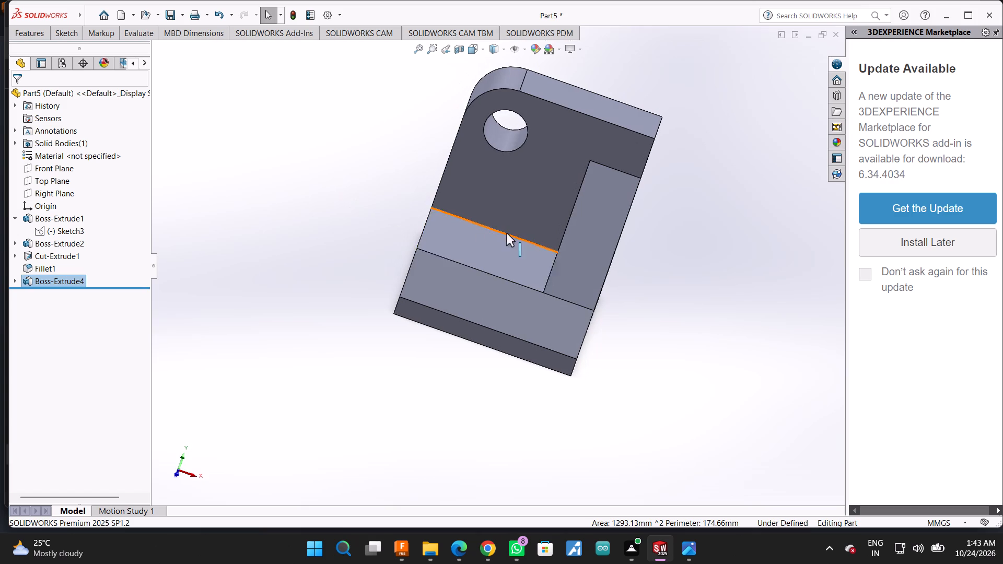
scroll(506, 233, up, 1)
scroll(628, 277, up, 1)
middle_drag(591, 240, 558, 235)
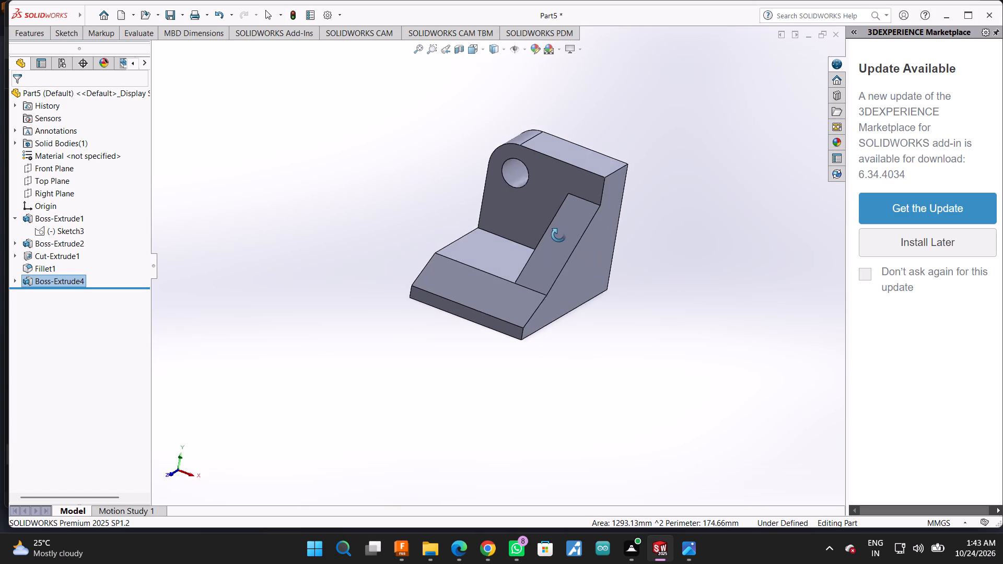
middle_drag(558, 235, 553, 230)
scroll(513, 203, down, 4)
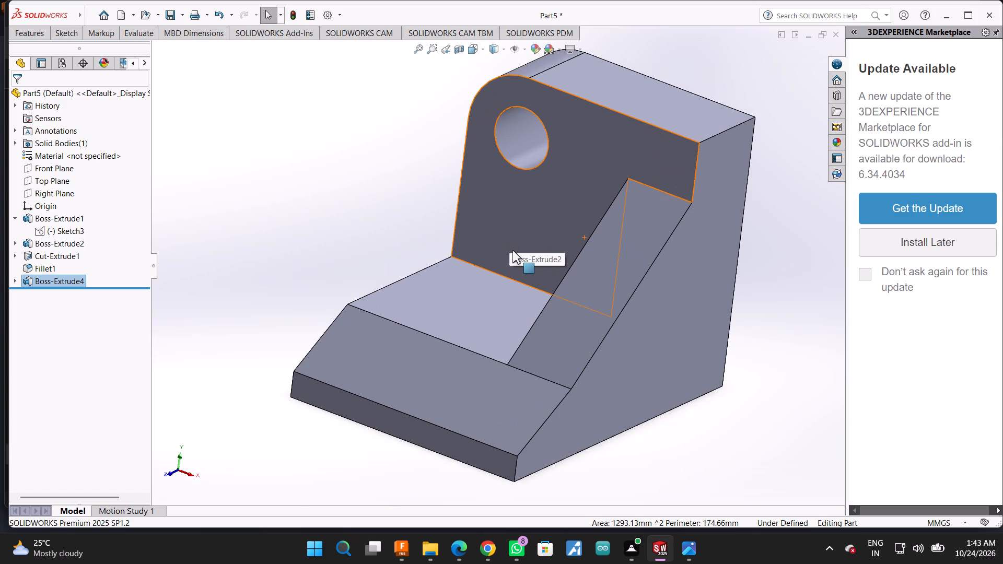
scroll(327, 236, down, 1)
middle_drag(331, 234, 329, 312)
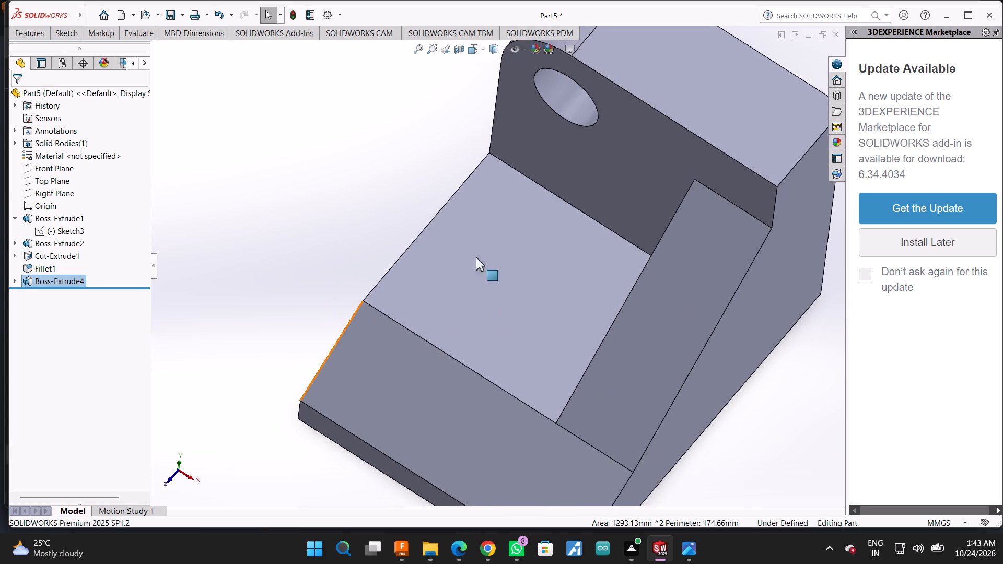
Sketch two vertically aligned circles of about 7.3 mm radius on the Top Plane, over the base beside the rib.
click(56, 180)
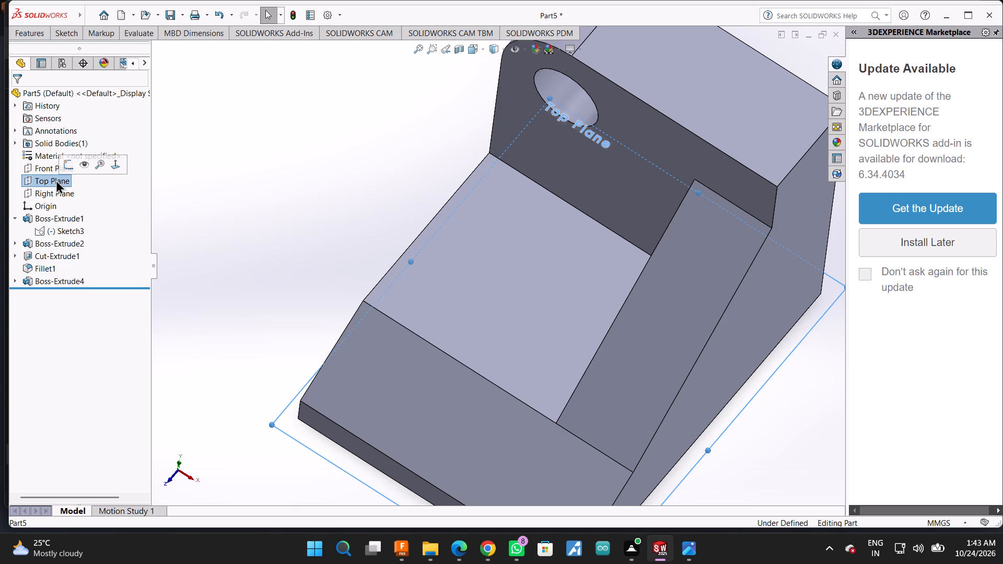
click(117, 160)
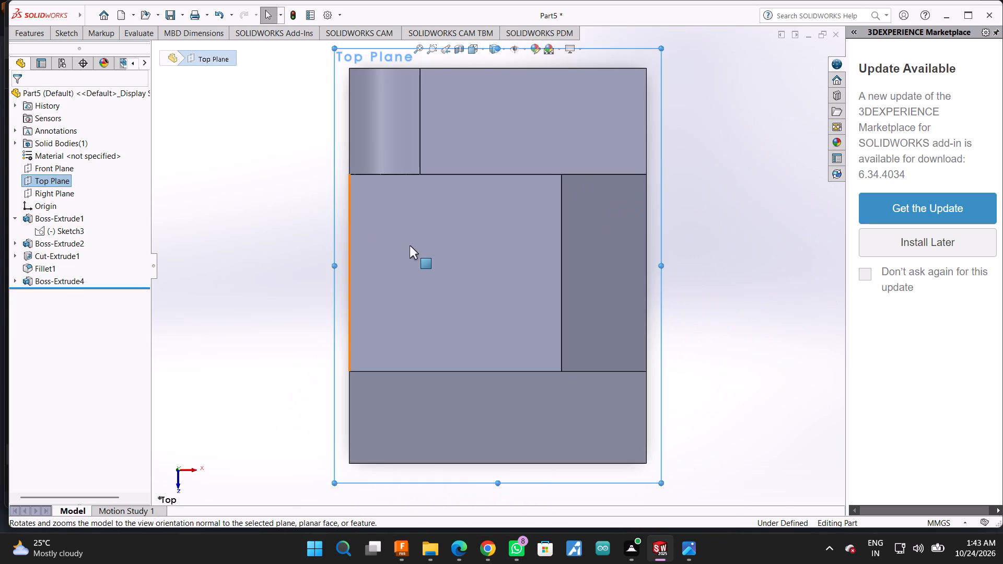
scroll(410, 246, down, 2)
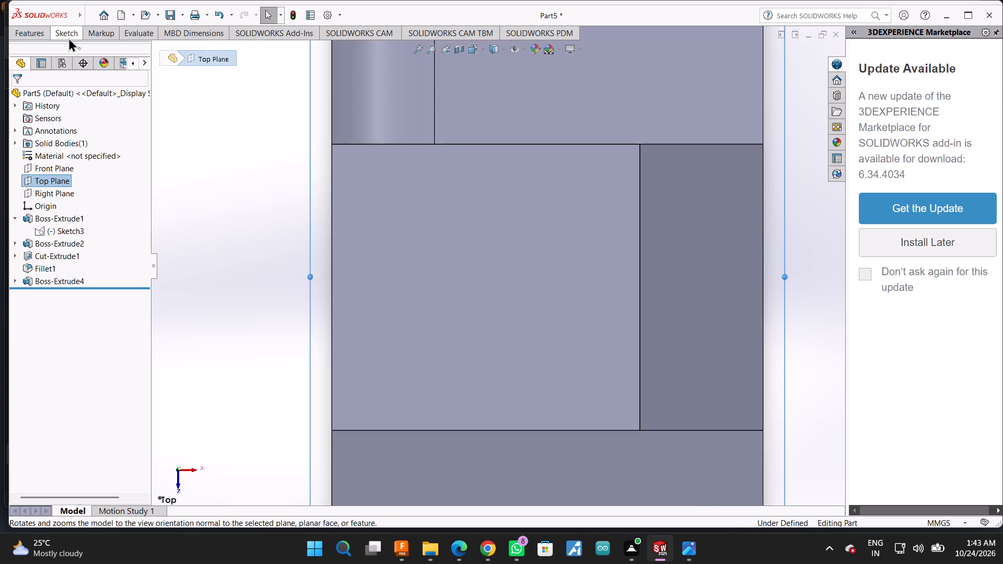
click(68, 38)
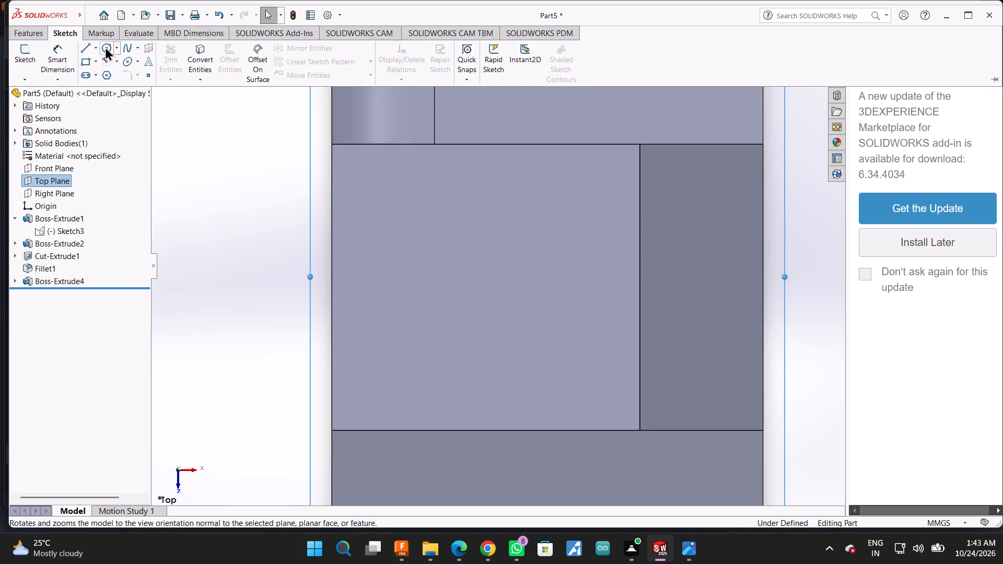
click(105, 46)
scroll(376, 211, down, 2)
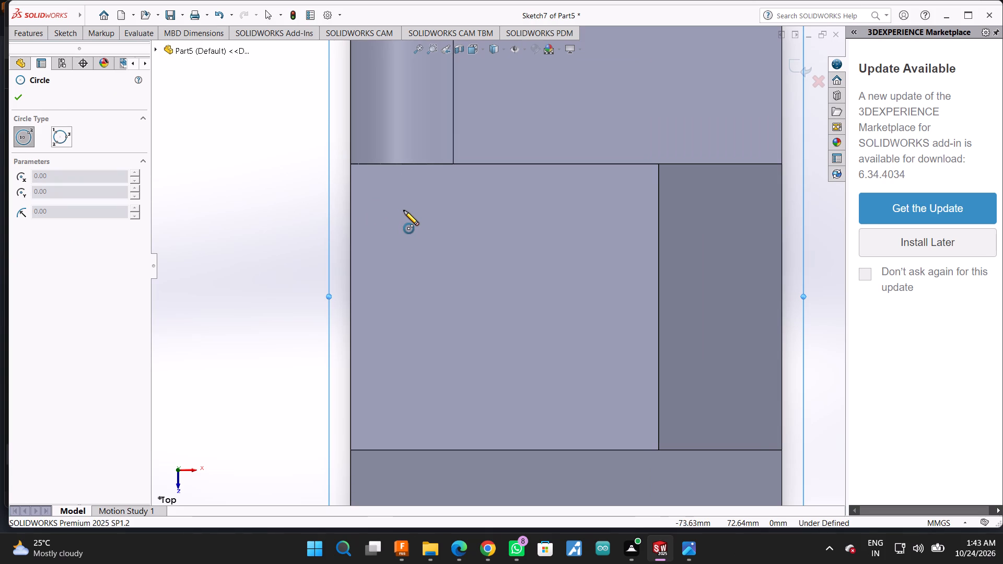
click(410, 216)
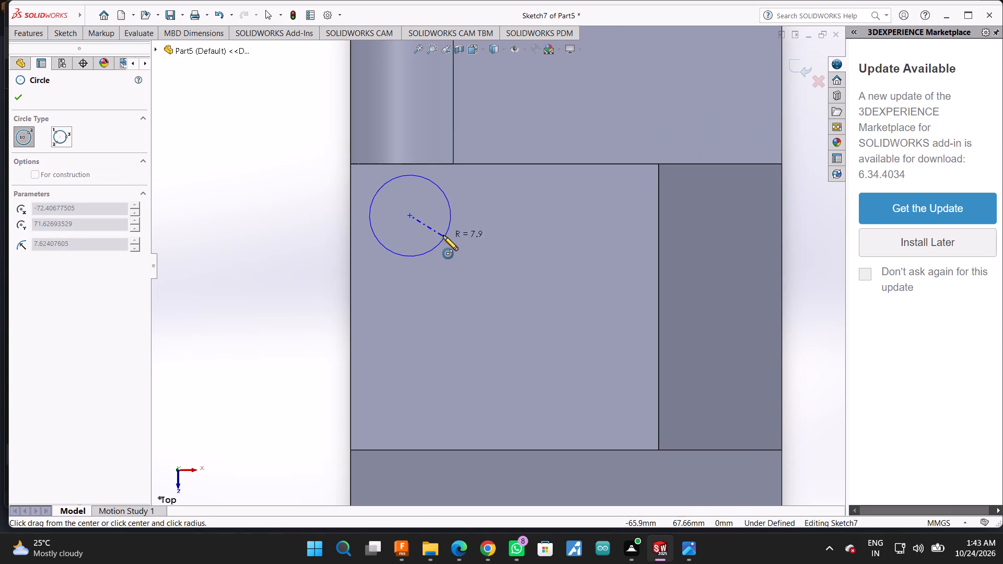
click(442, 235)
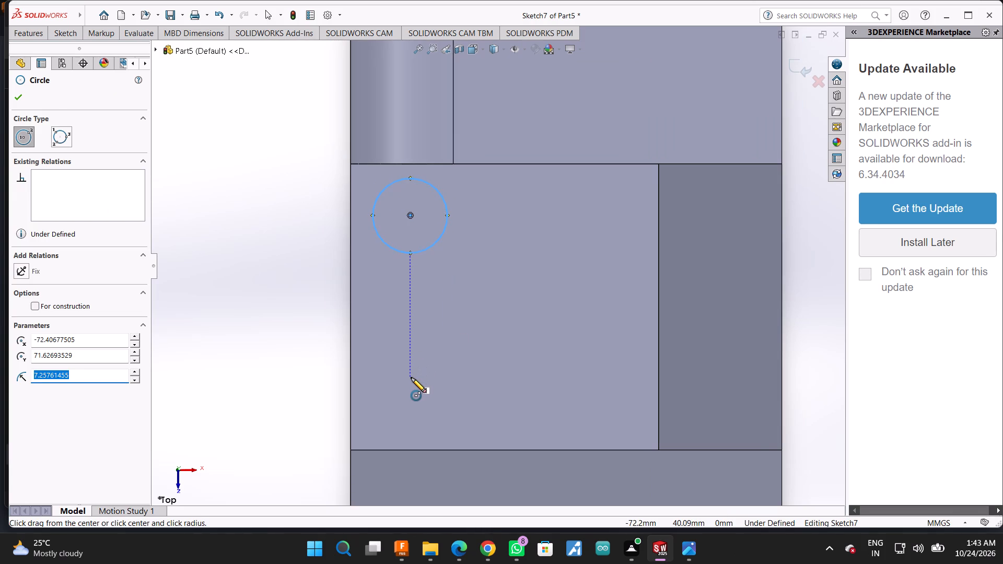
click(410, 368)
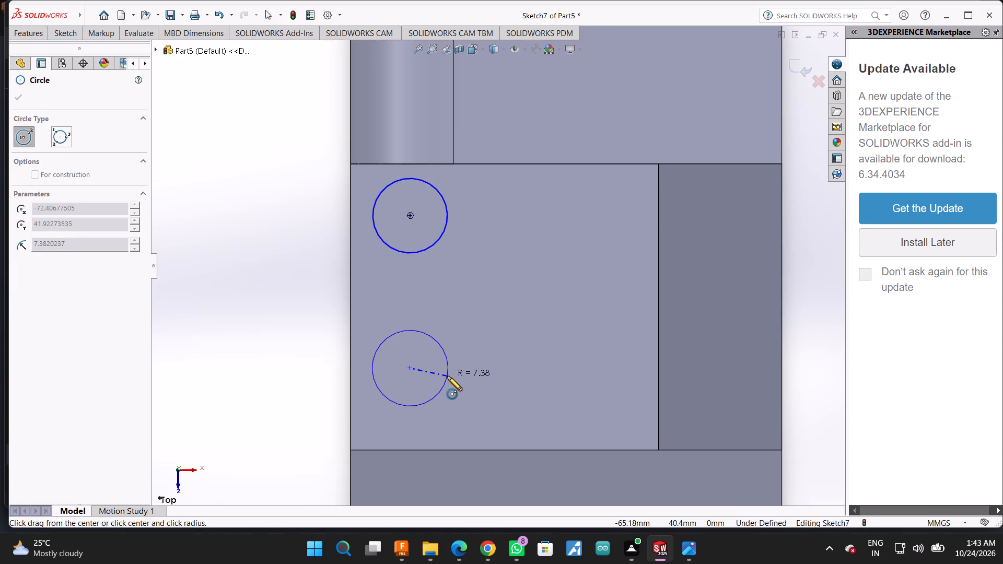
click(447, 376)
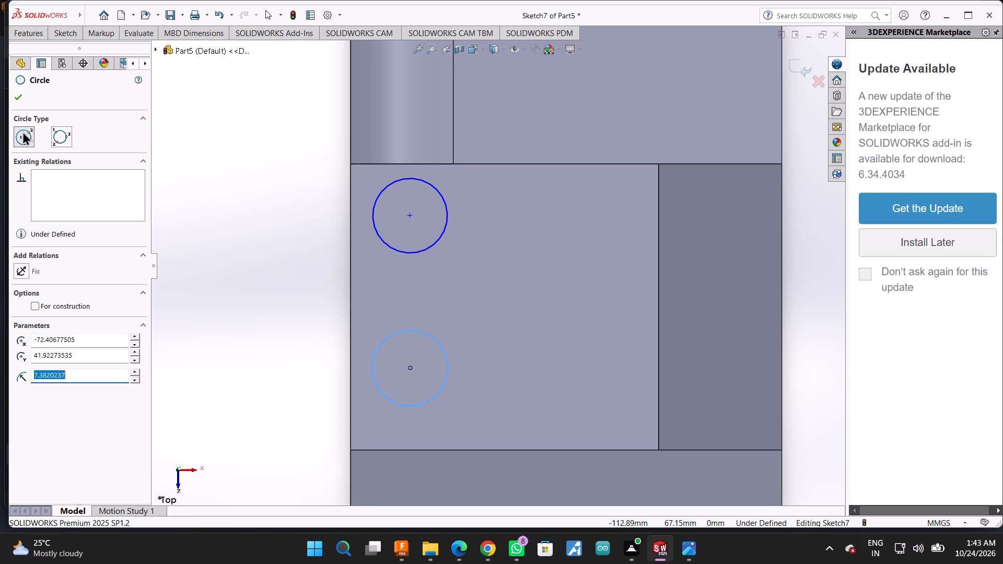
click(14, 97)
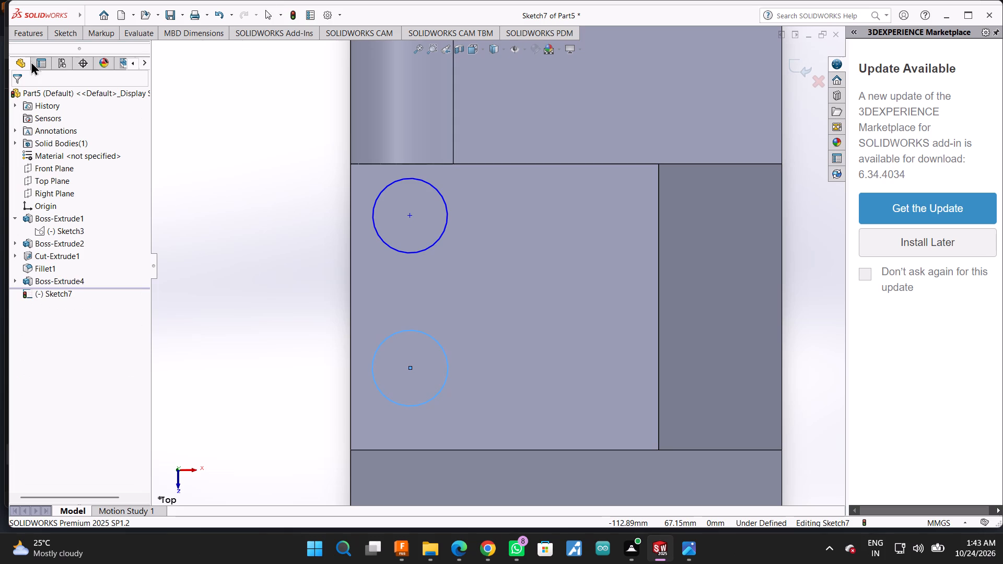
Dimension the centre of the circle nearer the upright 20 mm from the upright's front edge.
click(77, 29)
click(63, 49)
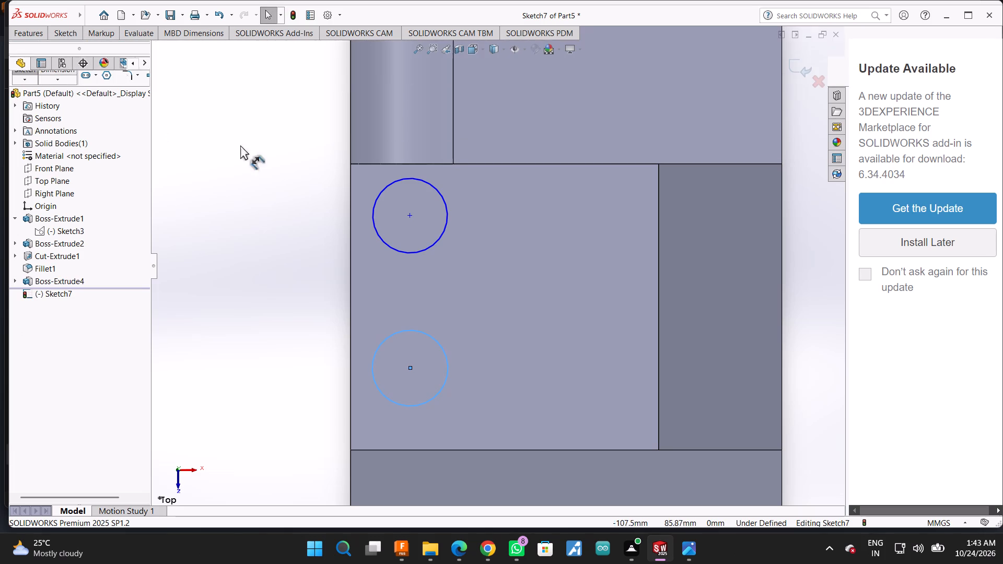
scroll(393, 244, down, 2)
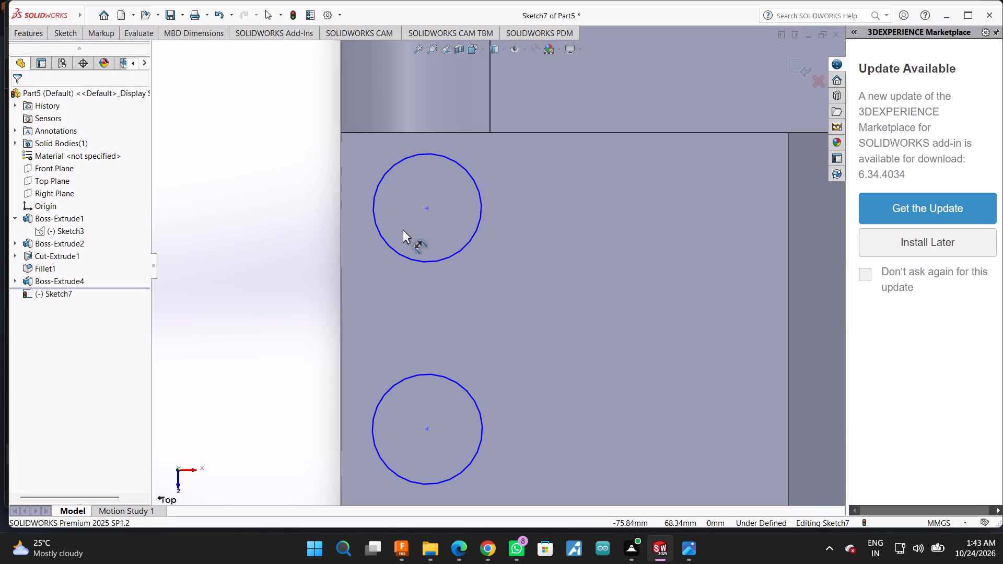
click(427, 207)
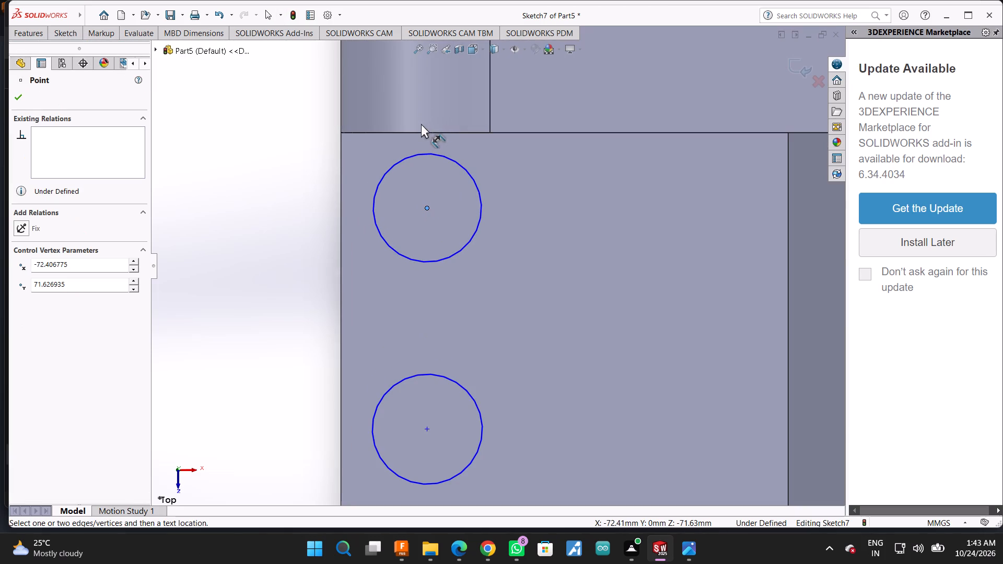
click(421, 134)
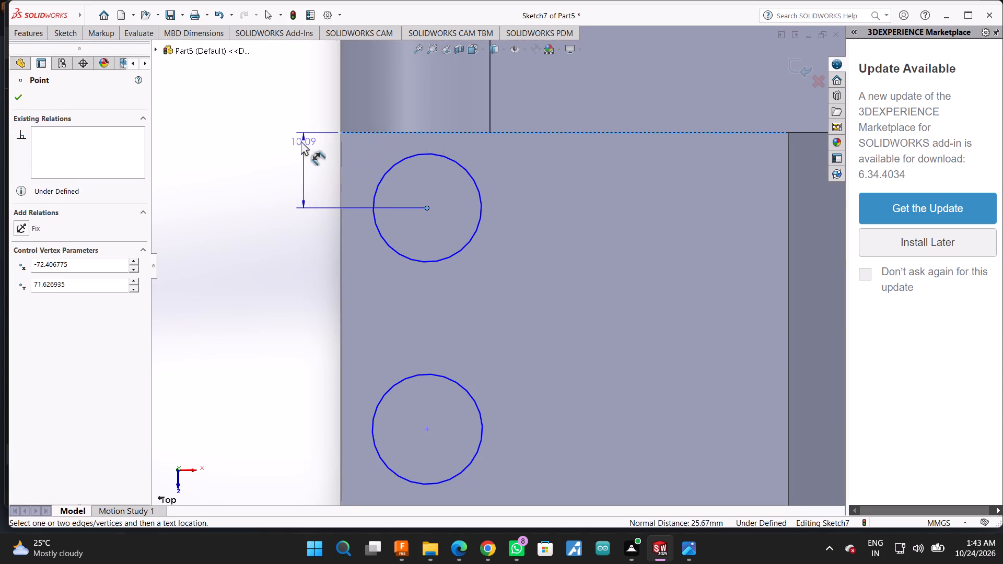
click(300, 141)
text(20)
key(Return)
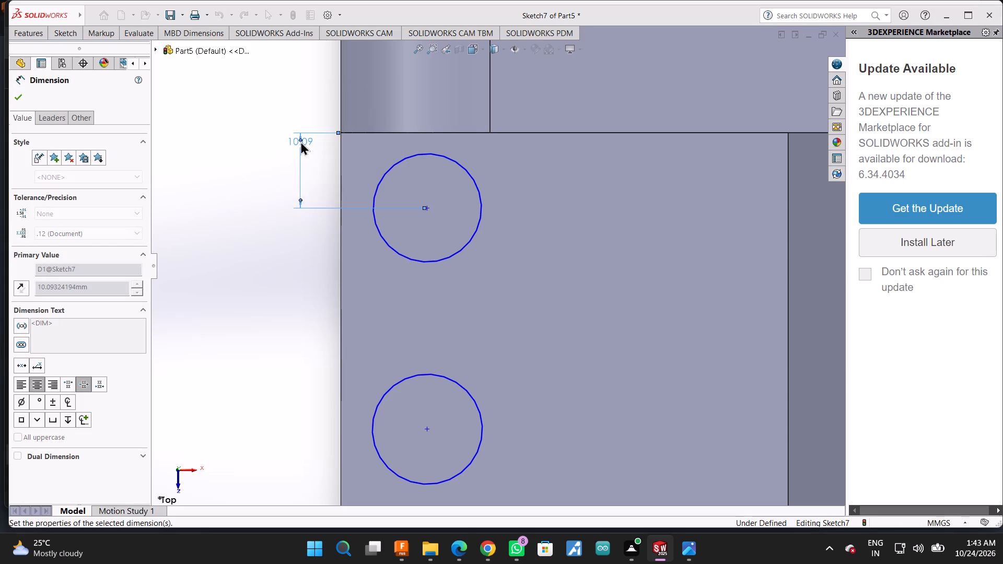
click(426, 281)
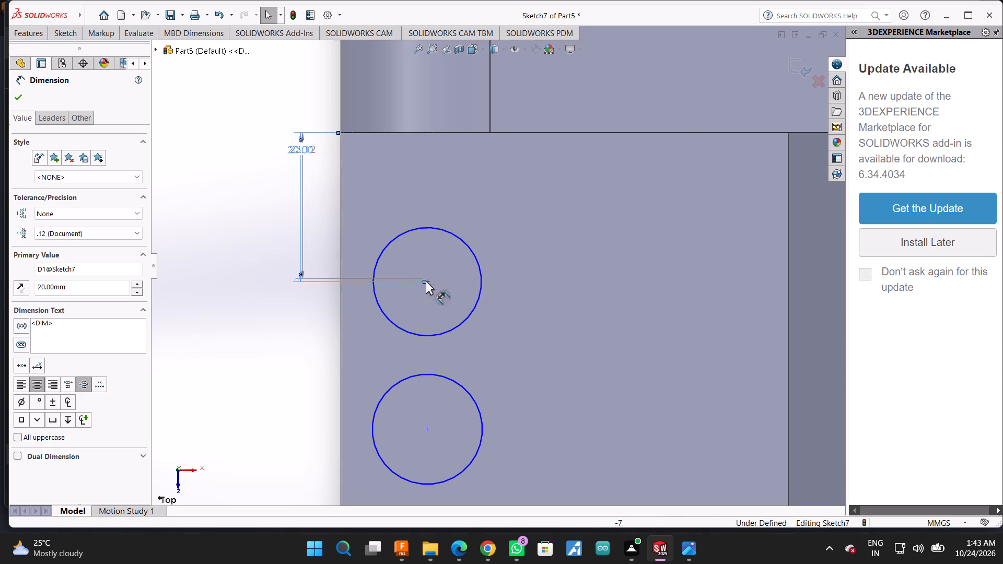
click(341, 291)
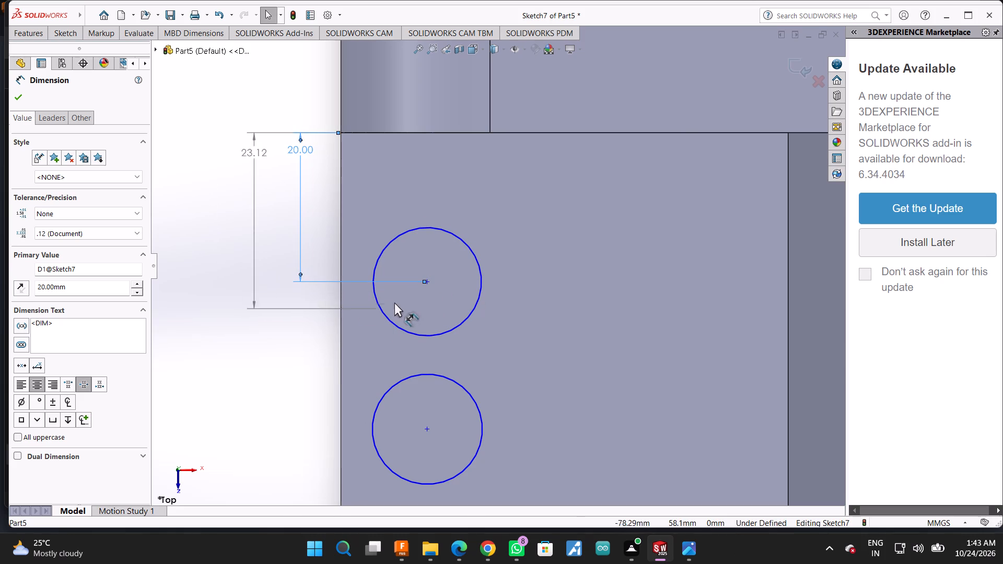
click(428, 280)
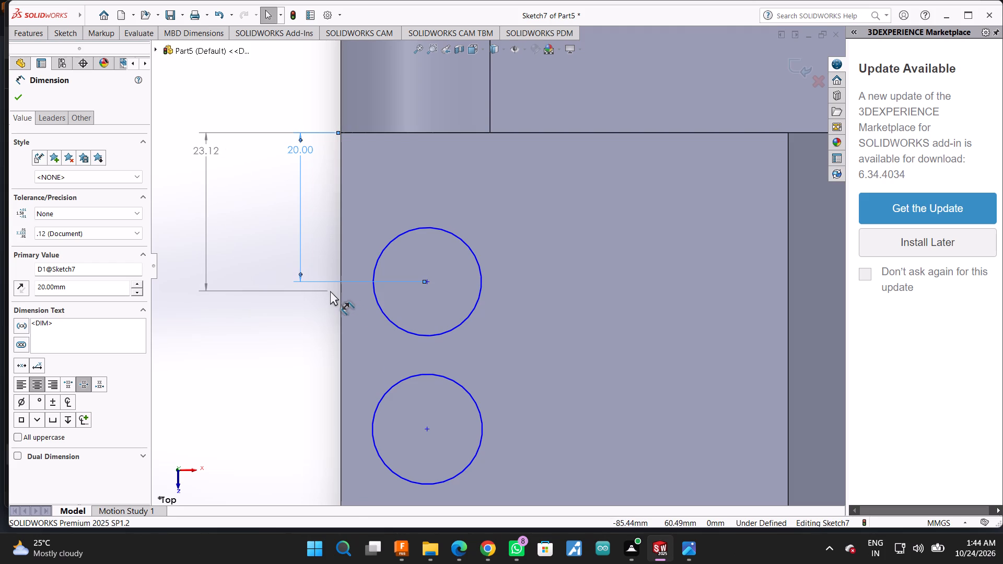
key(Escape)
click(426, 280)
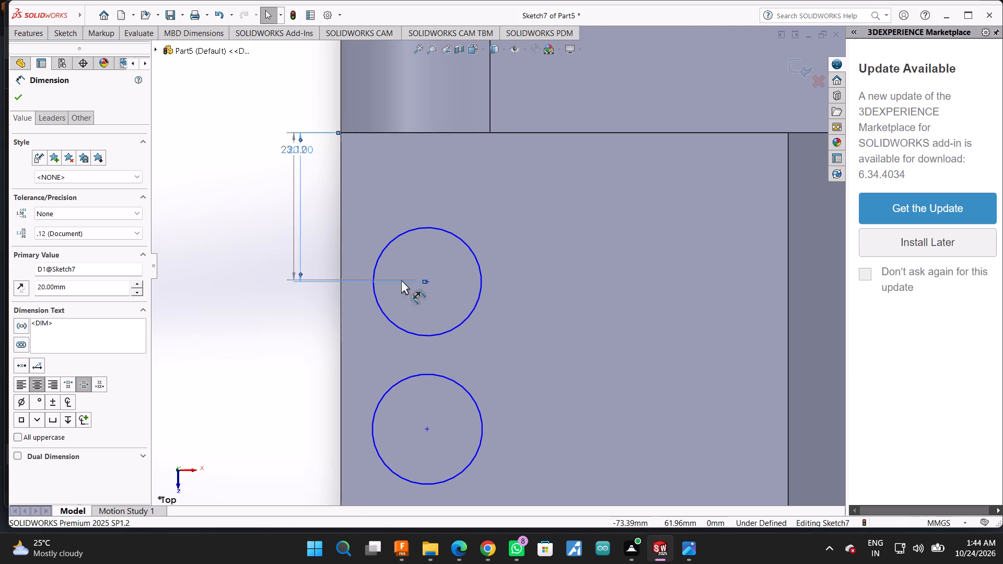
Dimension the same circle's centre 20 mm from the base's side edge opposite the rib.
click(54, 28)
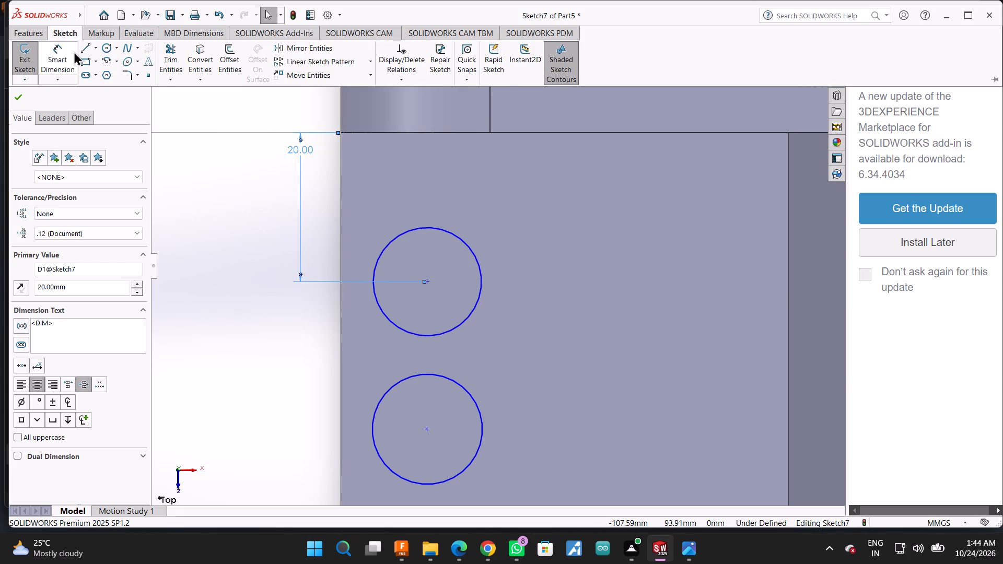
click(68, 49)
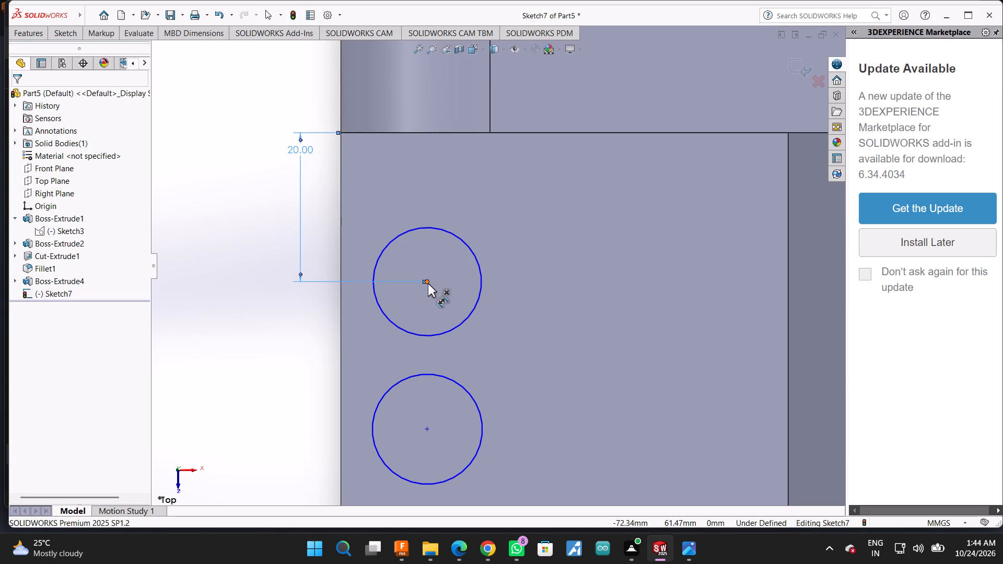
click(428, 284)
click(342, 288)
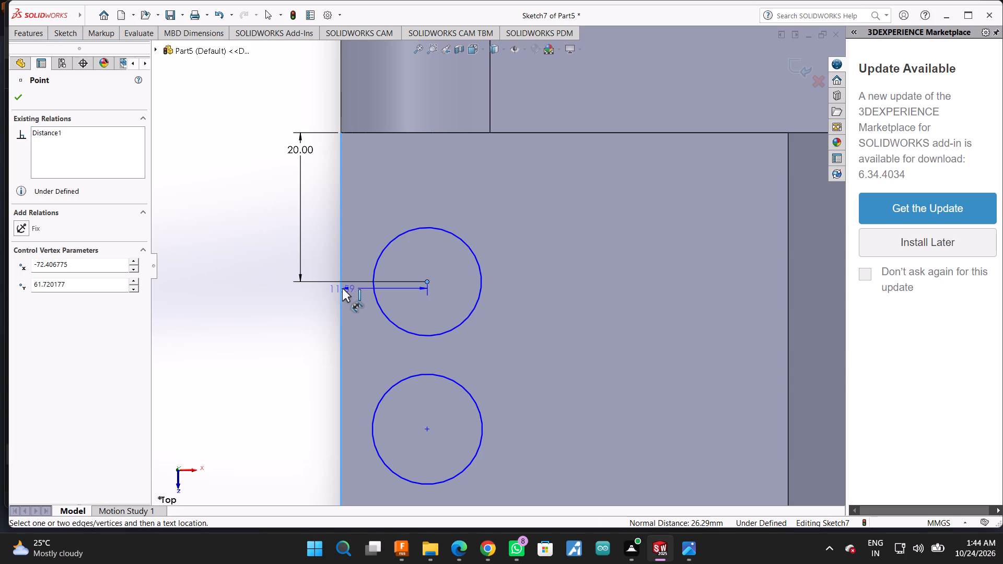
click(383, 346)
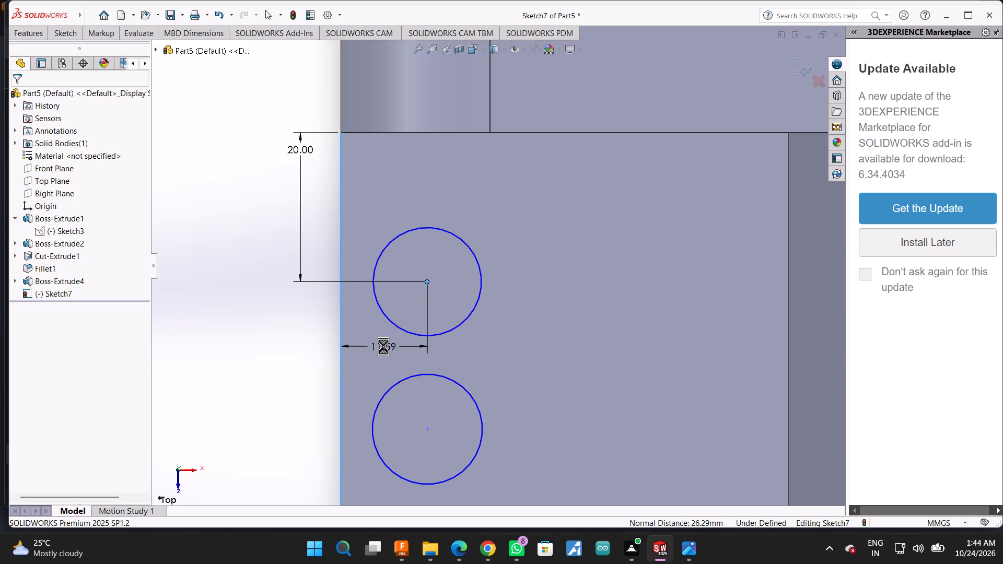
text(20)
key(Return)
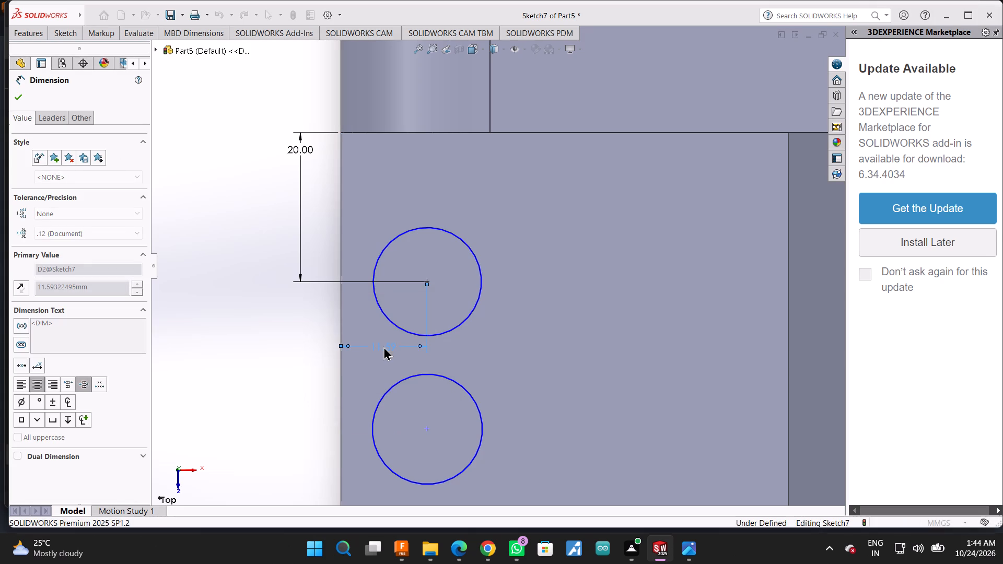
Dimension the centre of the circle farther from the upright 20 mm from the base's side edge opposite the rib.
scroll(409, 244, up, 1)
scroll(490, 464, down, 1)
scroll(459, 137, up, 1)
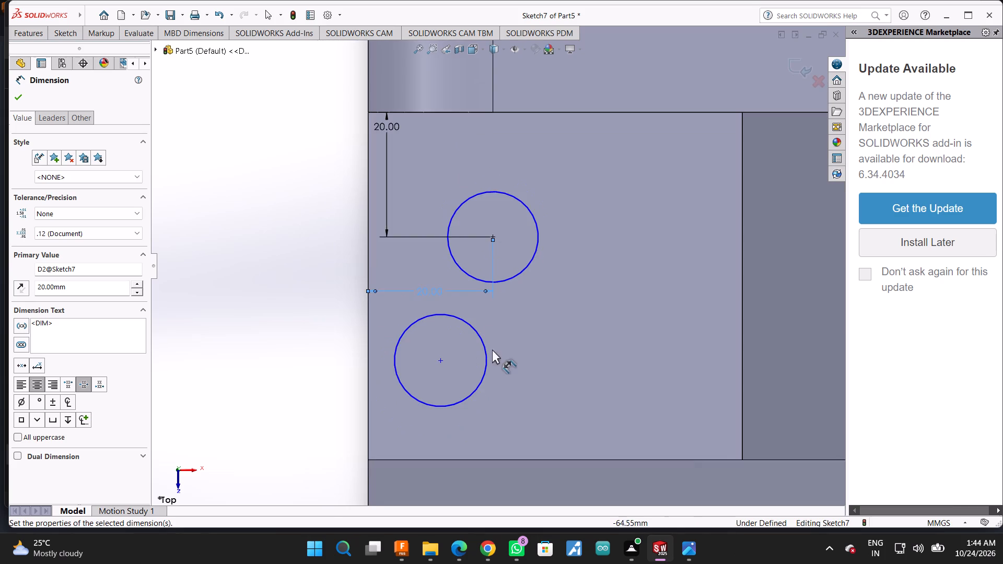
scroll(493, 351, down, 2)
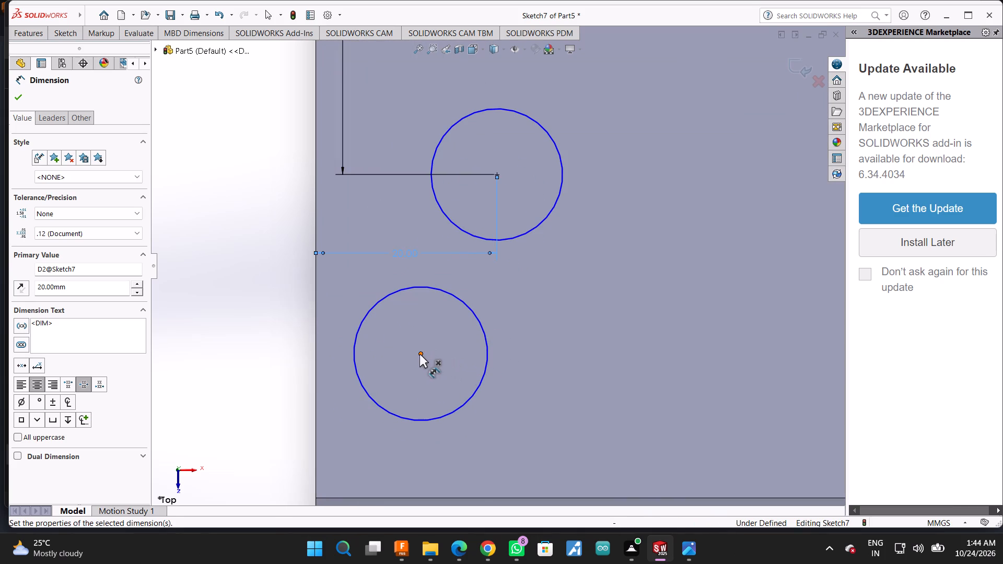
click(419, 354)
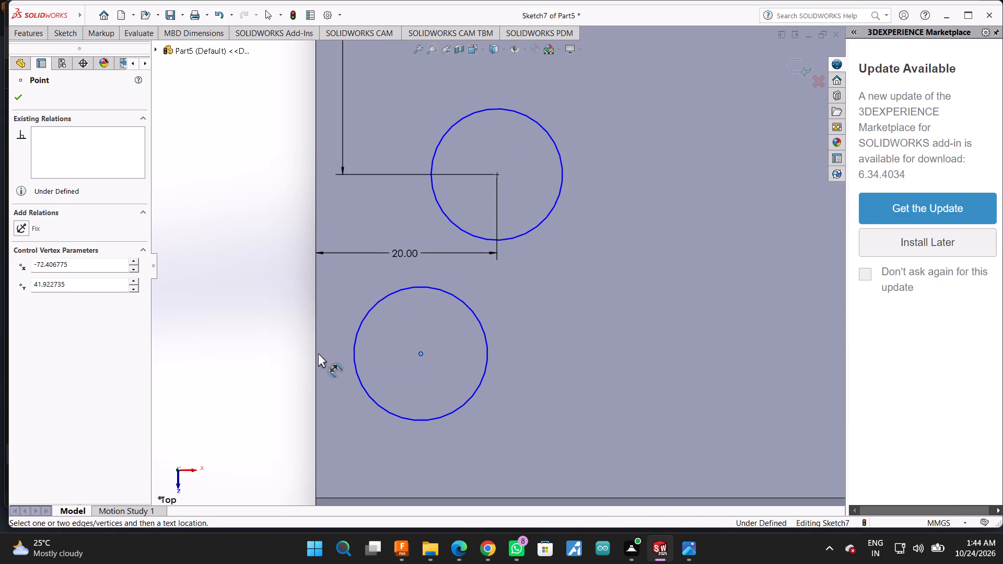
click(316, 353)
click(367, 463)
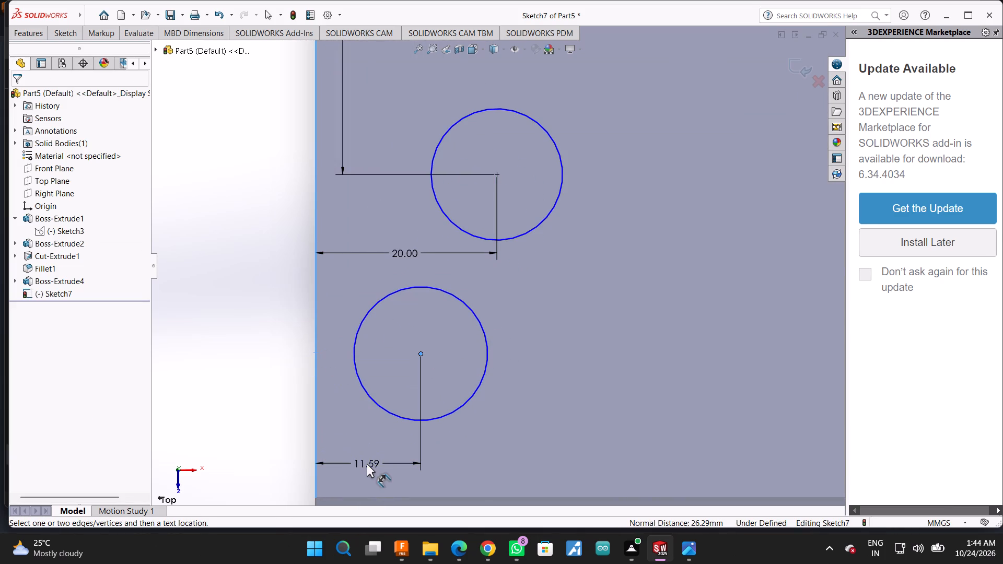
key(2)
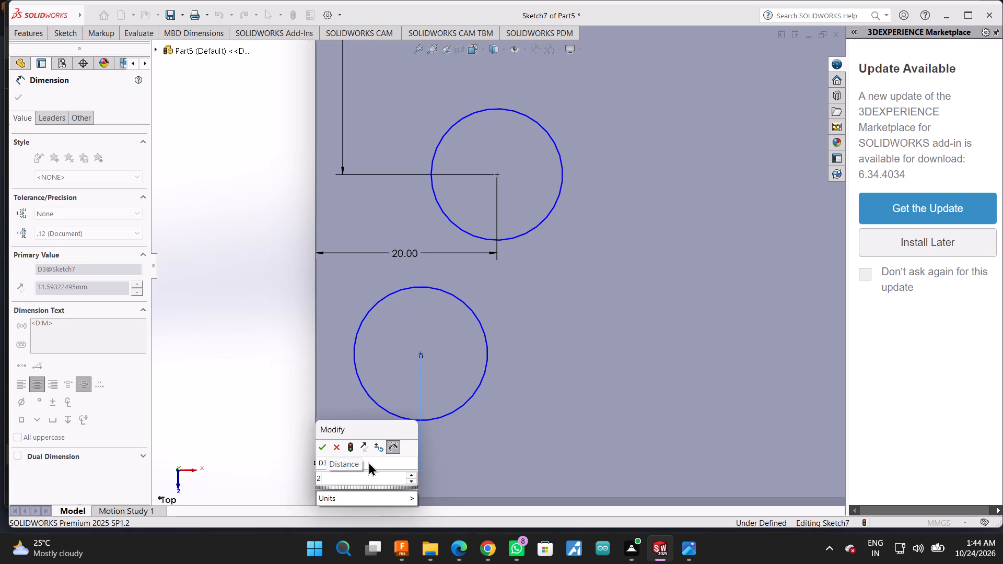
key(0)
key(Return)
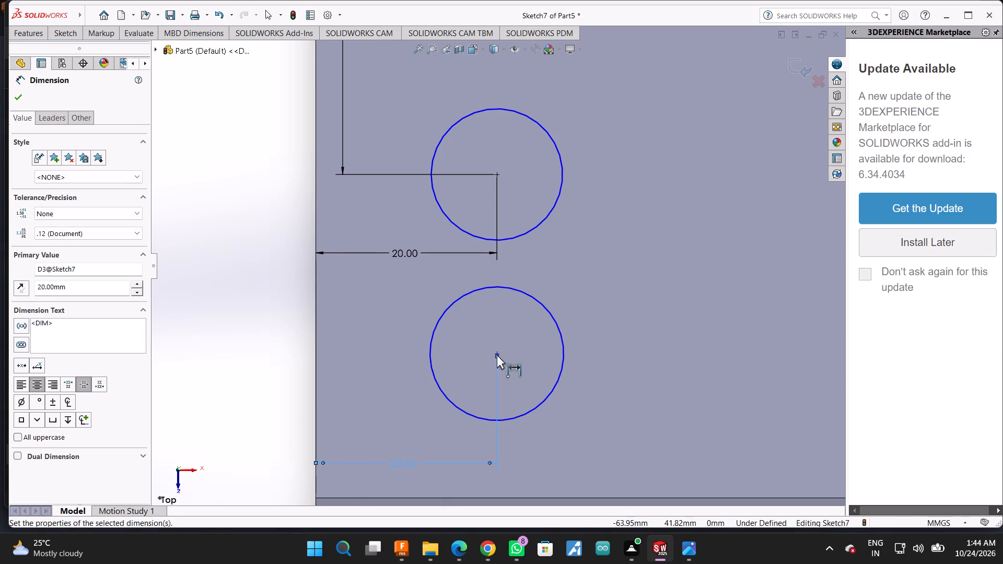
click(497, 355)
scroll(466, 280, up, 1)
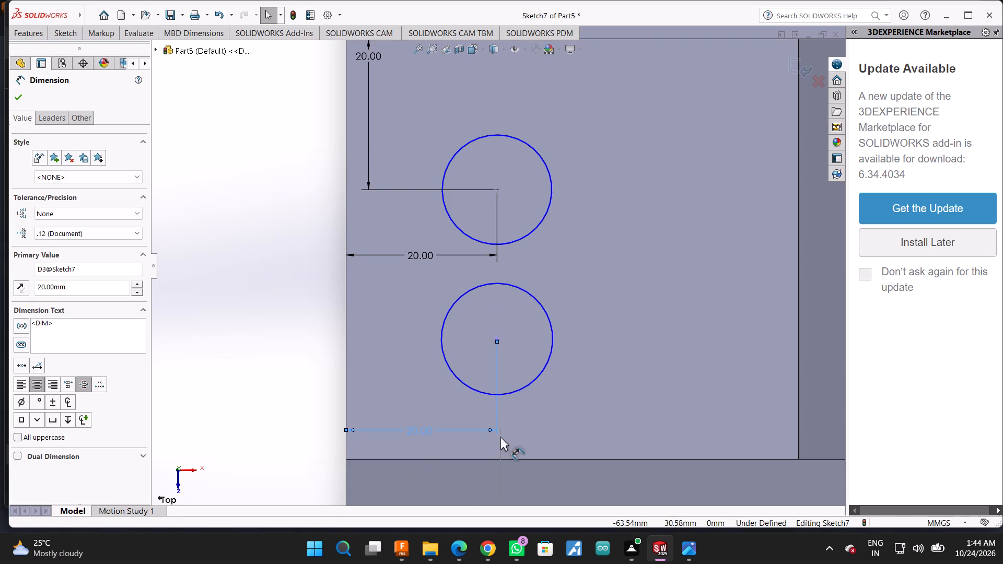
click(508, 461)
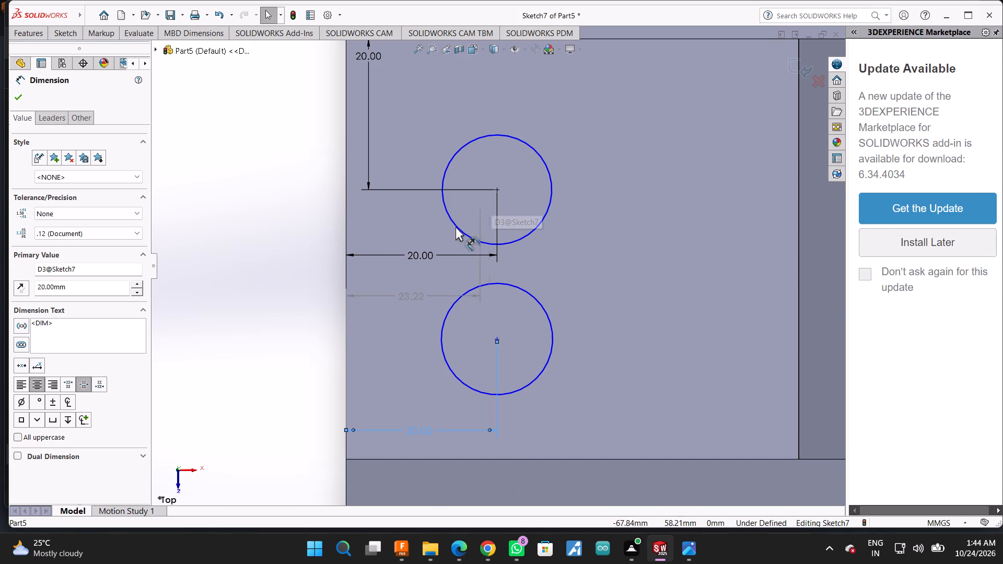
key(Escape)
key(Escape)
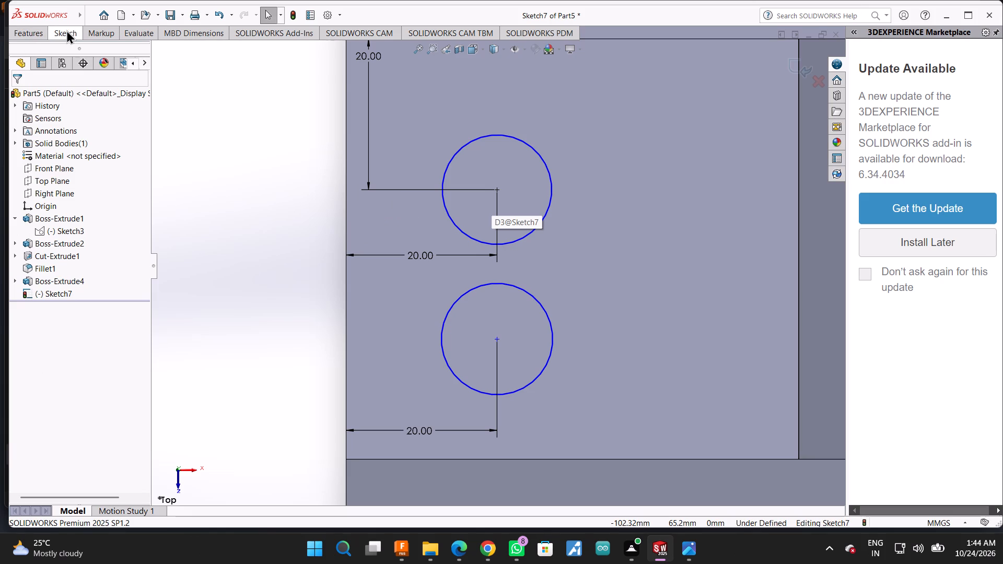
Dimension the spacing between the two circle centres as 45 mm.
click(67, 30)
click(62, 49)
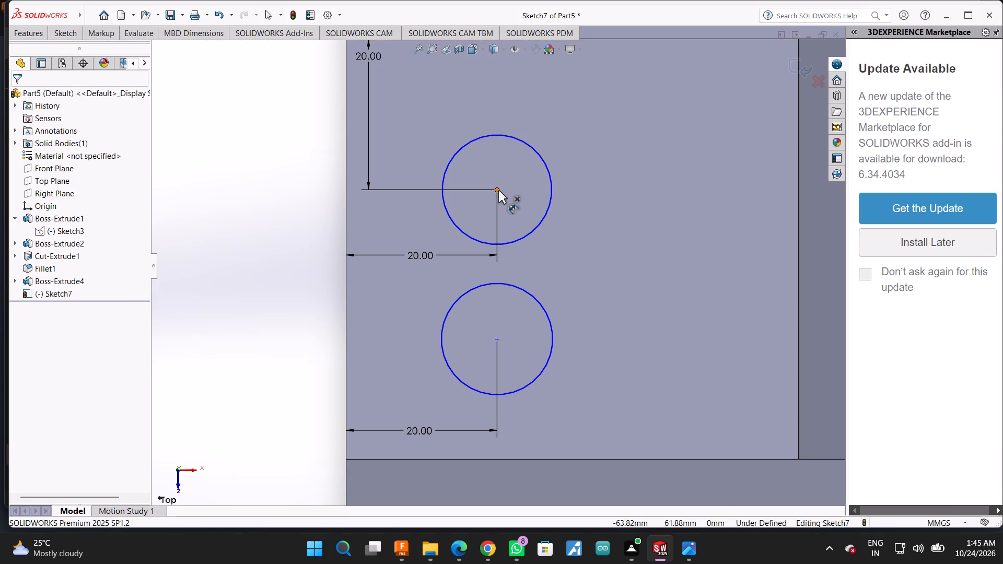
click(498, 190)
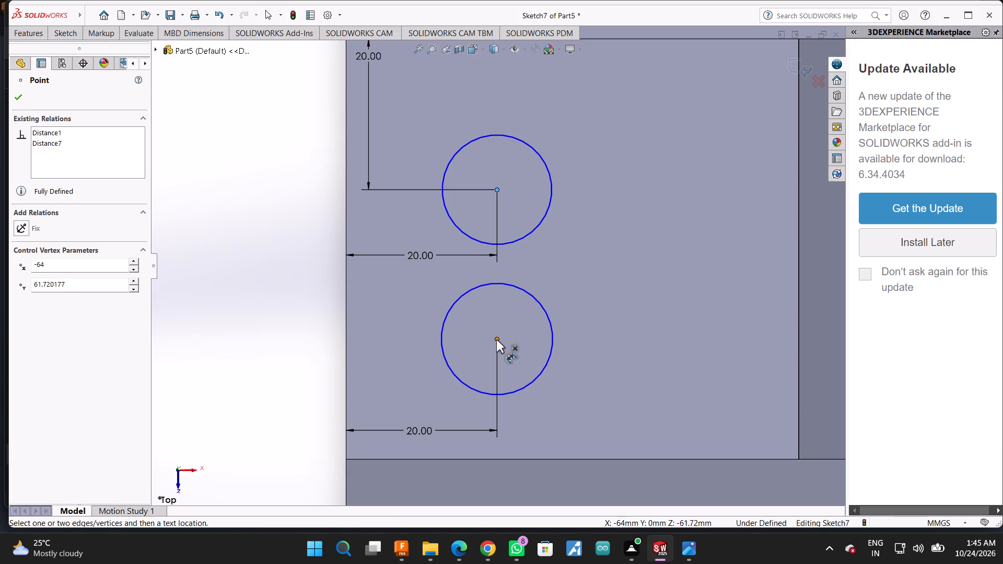
click(496, 339)
click(304, 334)
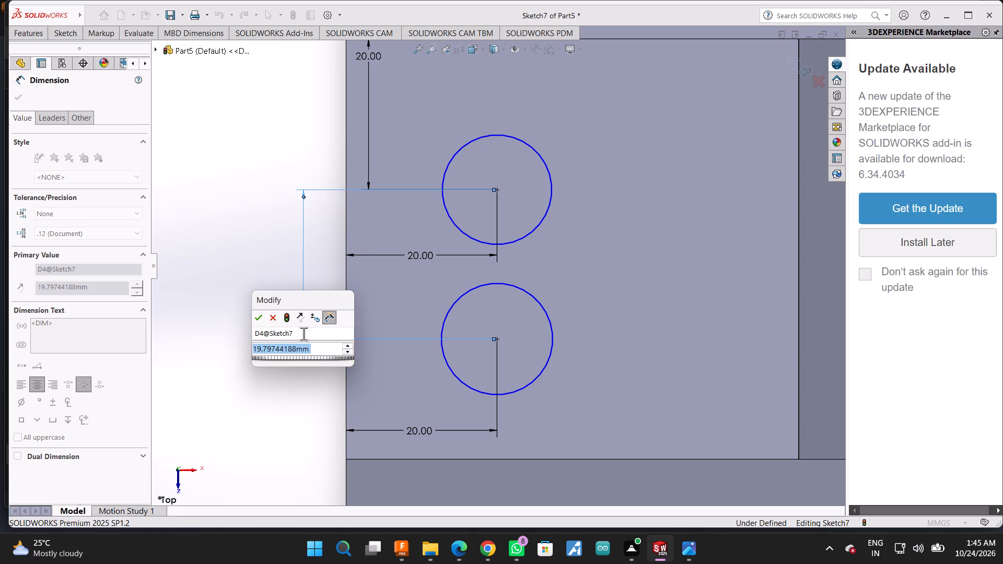
text(45)
key(Return)
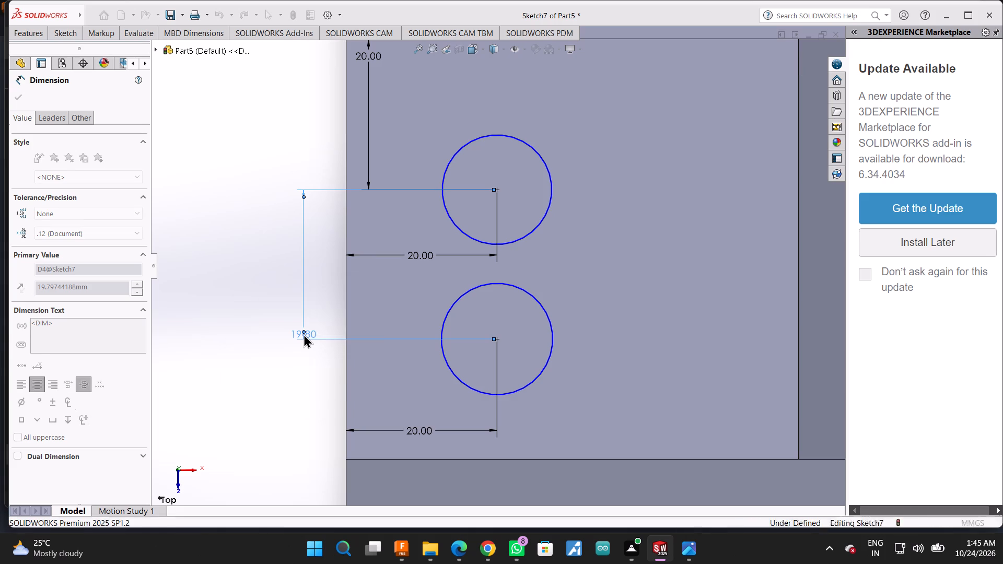
scroll(369, 50, up, 4)
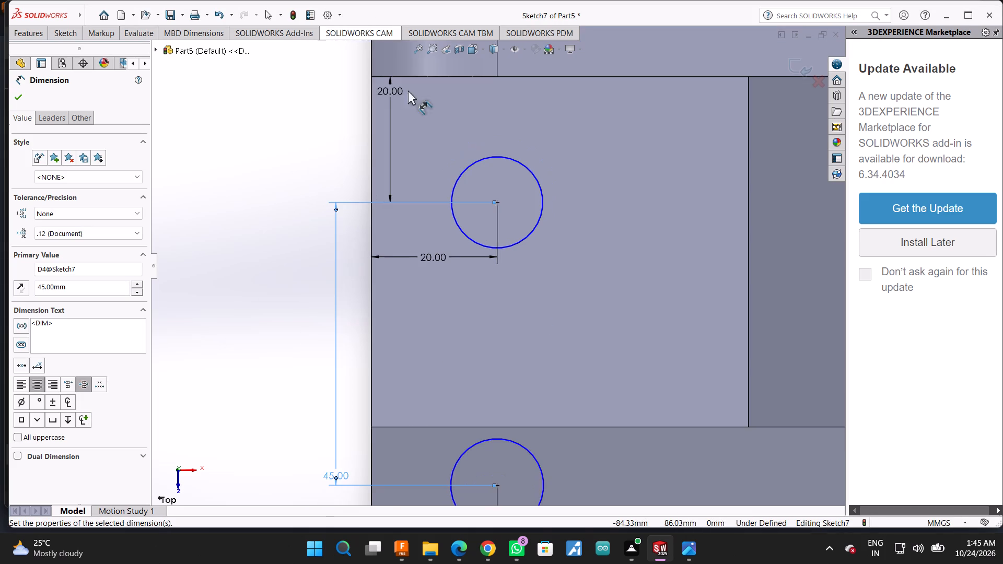
scroll(457, 219, up, 4)
scroll(487, 370, down, 4)
scroll(567, 314, up, 2)
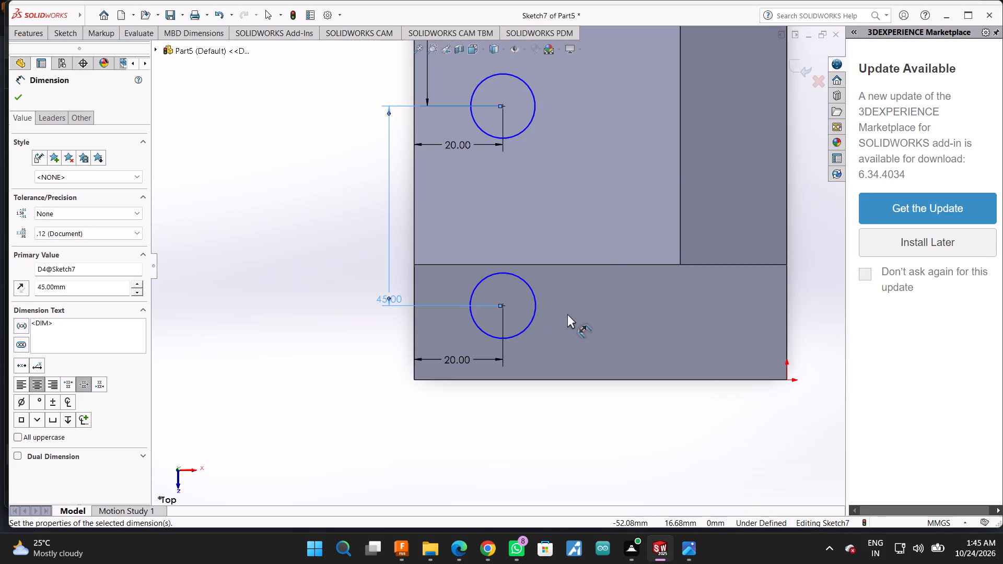
scroll(568, 314, up, 2)
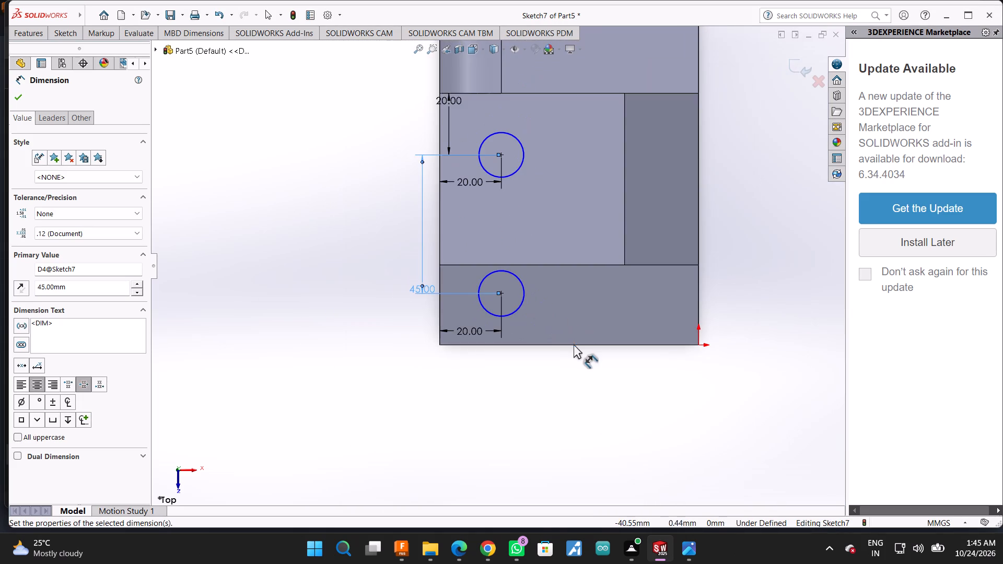
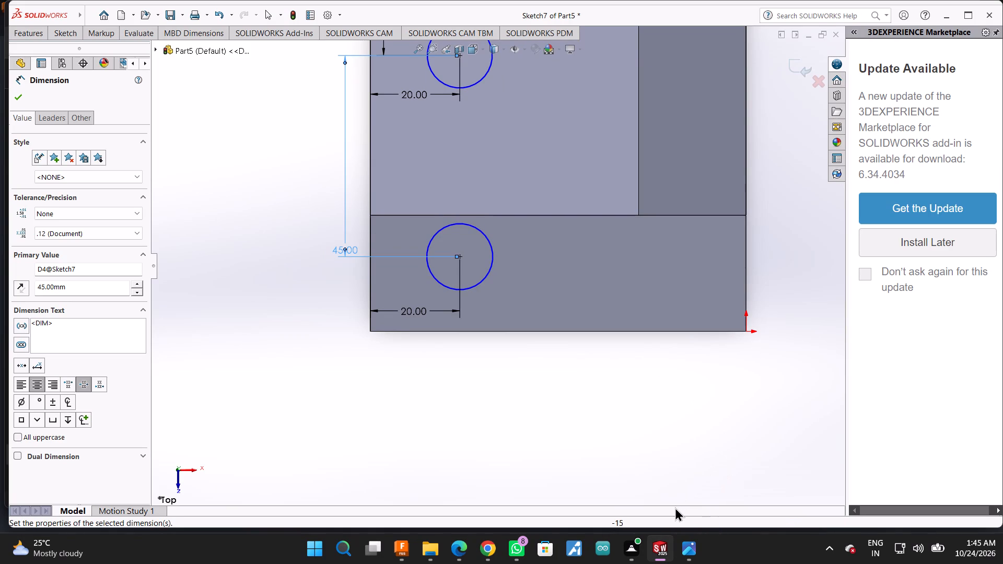
Inspect the two dimensioned circles against the sloped base and upright from several angles.
middle_drag(675, 359, 614, 326)
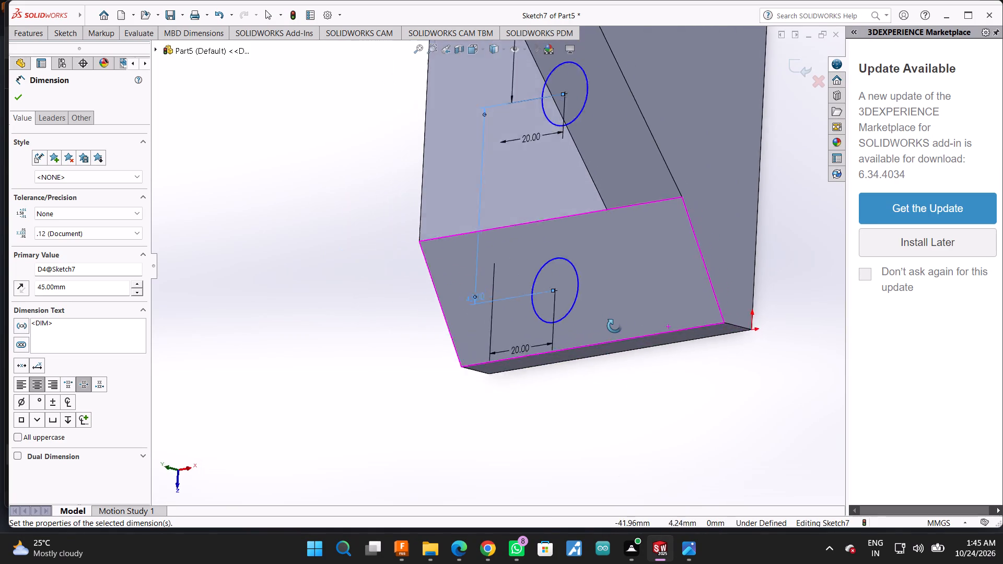
middle_drag(614, 326, 675, 225)
scroll(531, 360, up, 1)
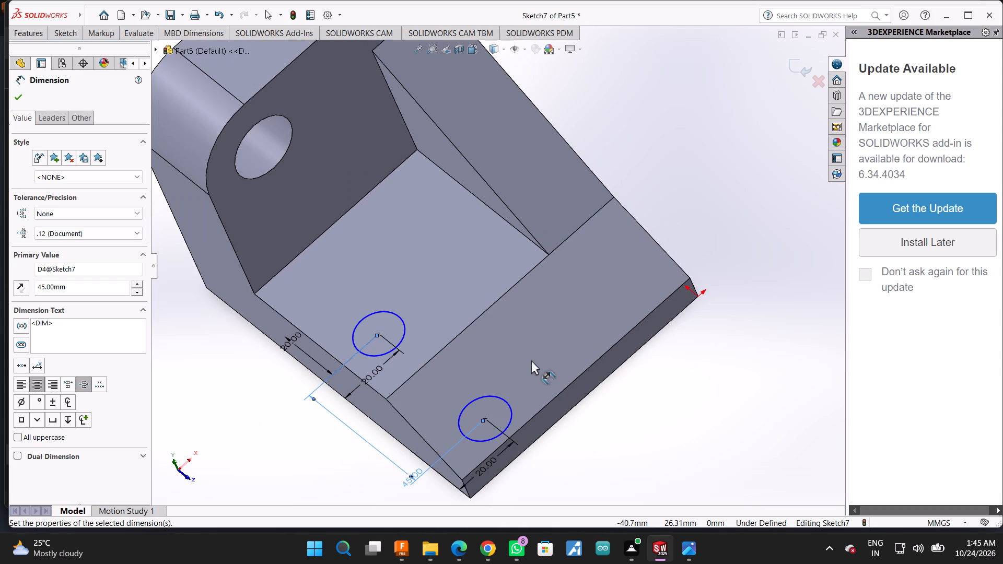
scroll(563, 377, down, 2)
scroll(318, 295, up, 2)
scroll(396, 303, up, 1)
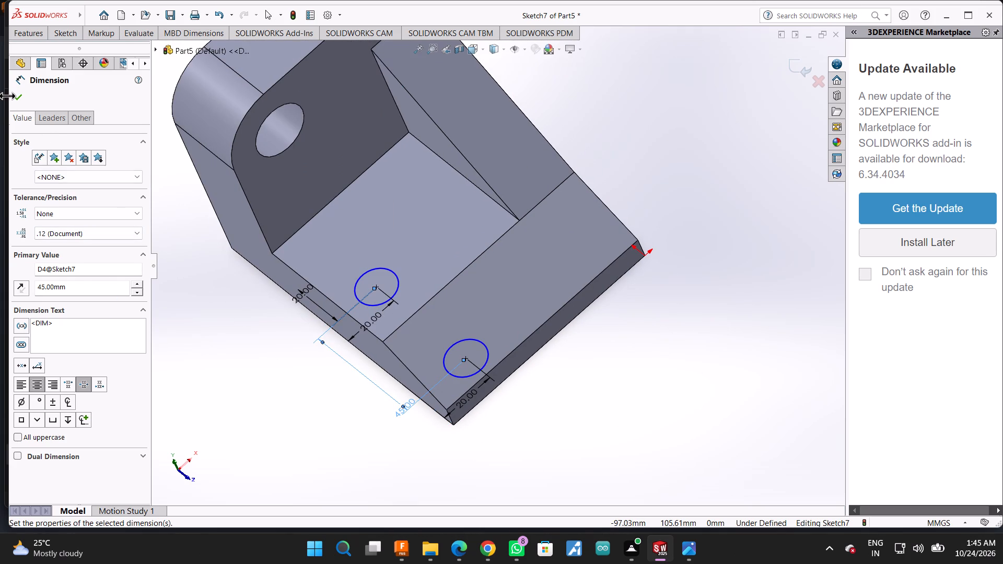
click(14, 102)
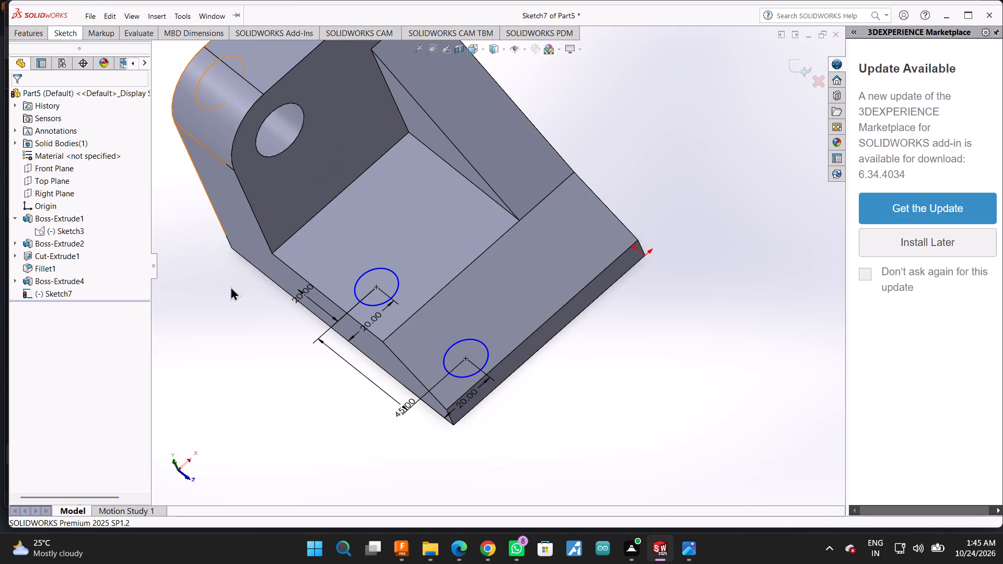
scroll(278, 320, up, 3)
scroll(632, 331, down, 1)
middle_drag(633, 331, 555, 374)
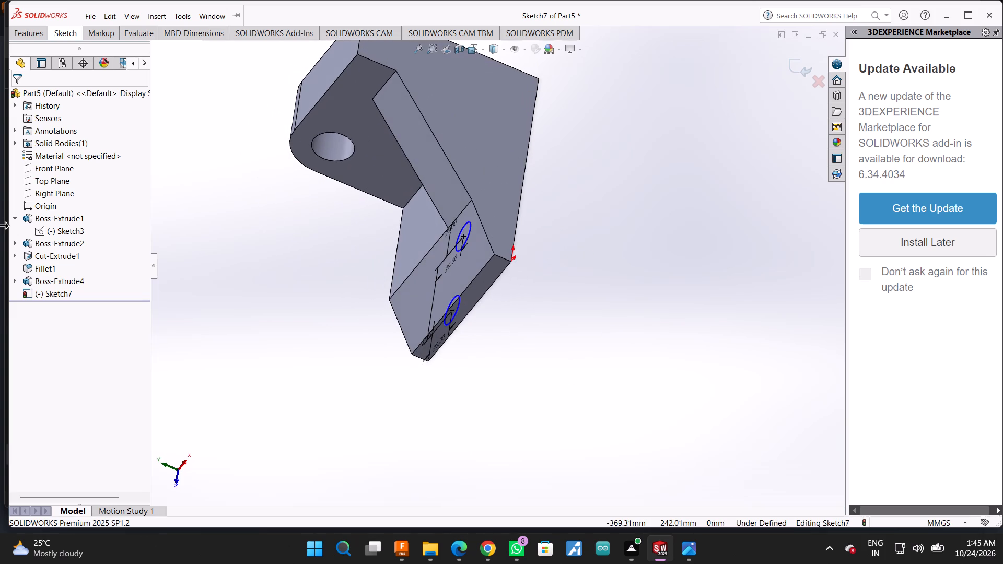
Try to access the base's profile sketch, Sketch3, for editing, viewing it square-on.
click(71, 236)
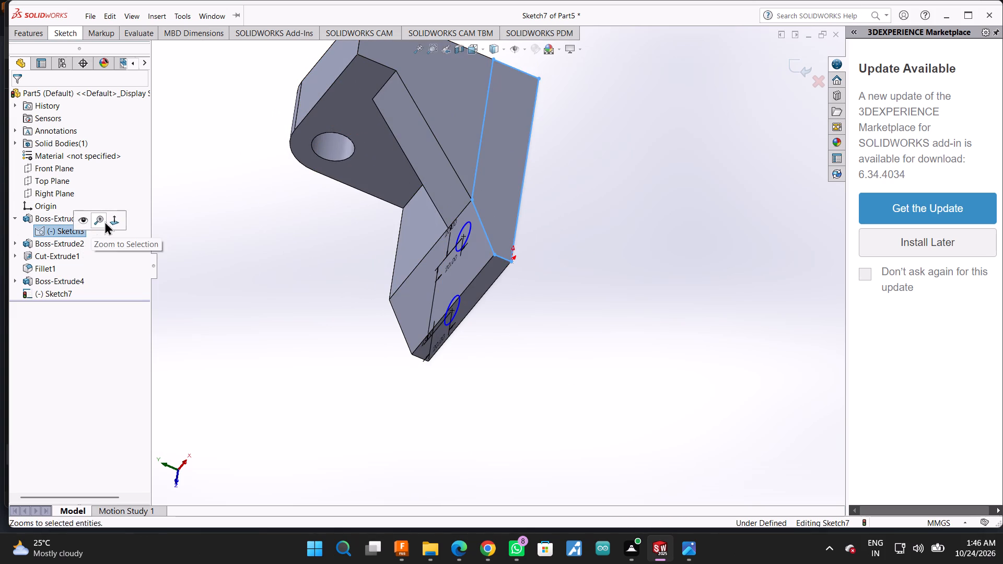
click(113, 221)
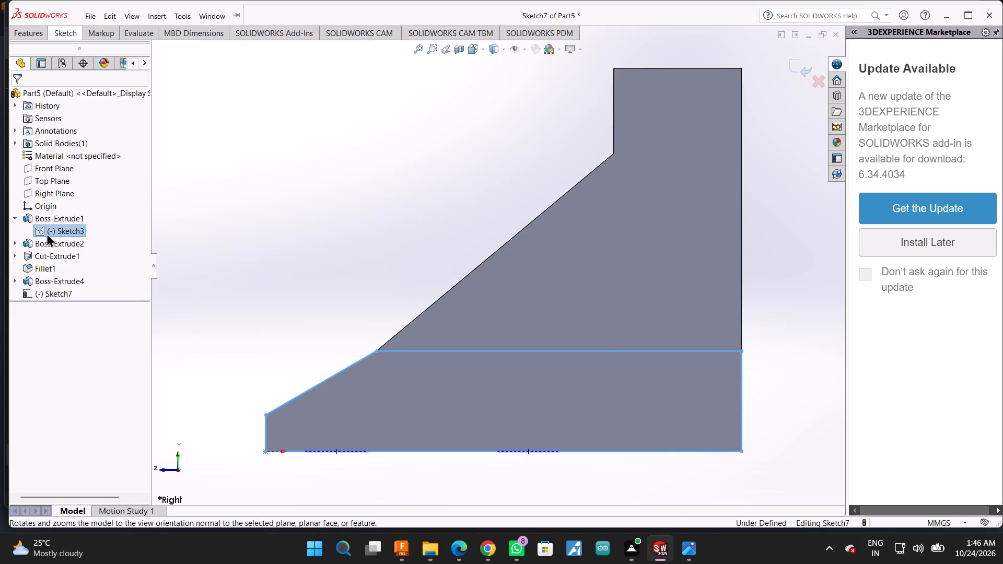
click(39, 231)
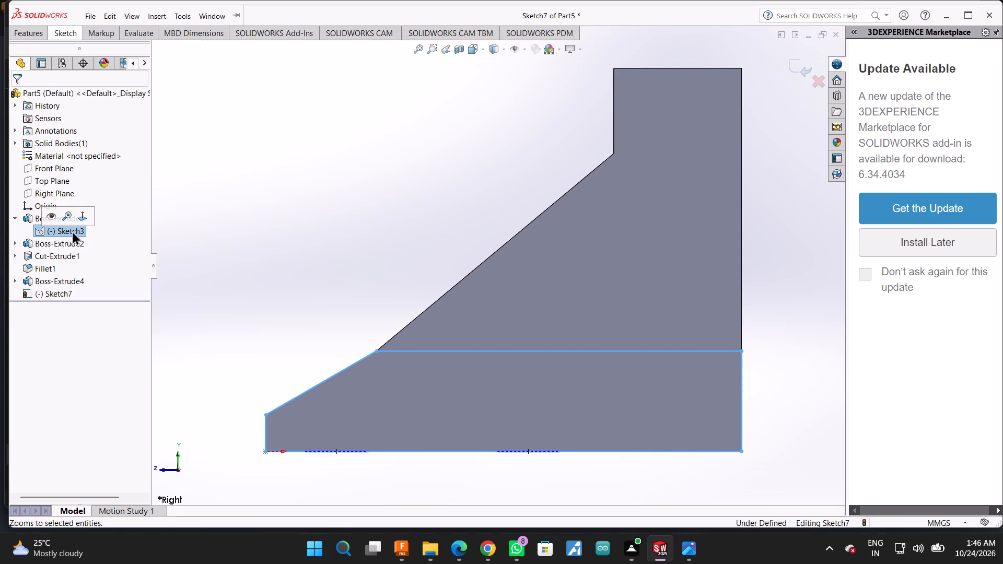
right_click(72, 231)
click(57, 228)
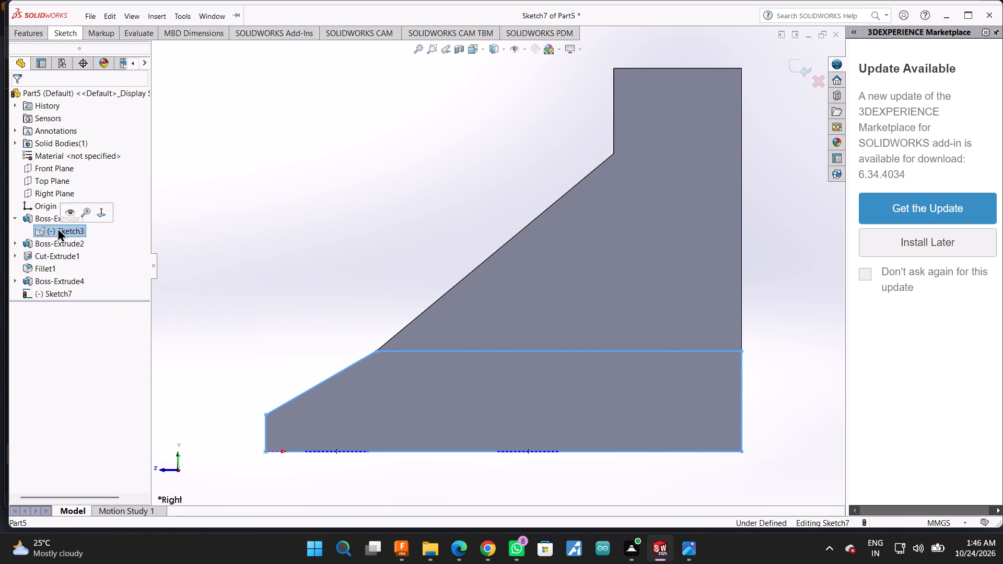
click(29, 218)
click(192, 240)
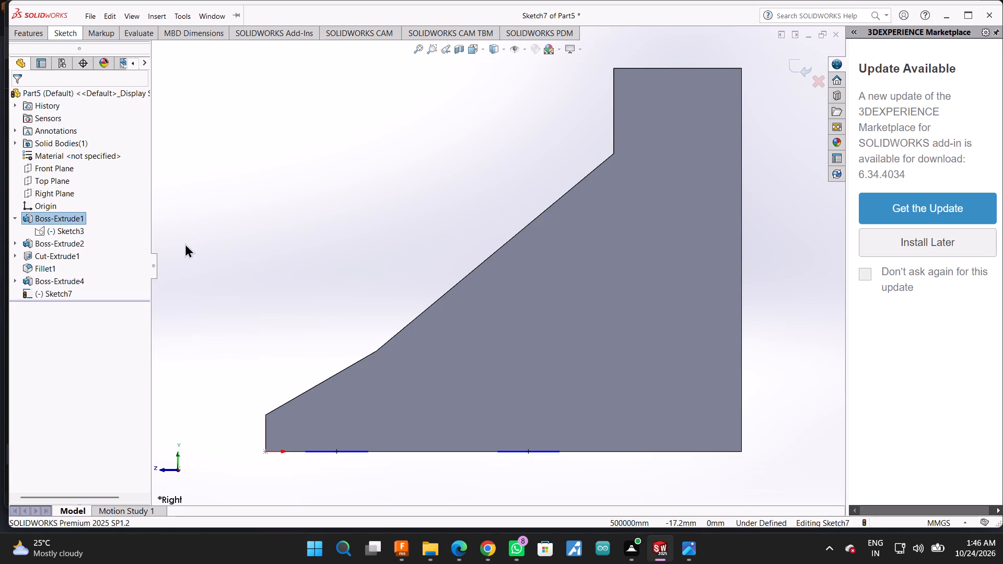
click(106, 251)
click(45, 232)
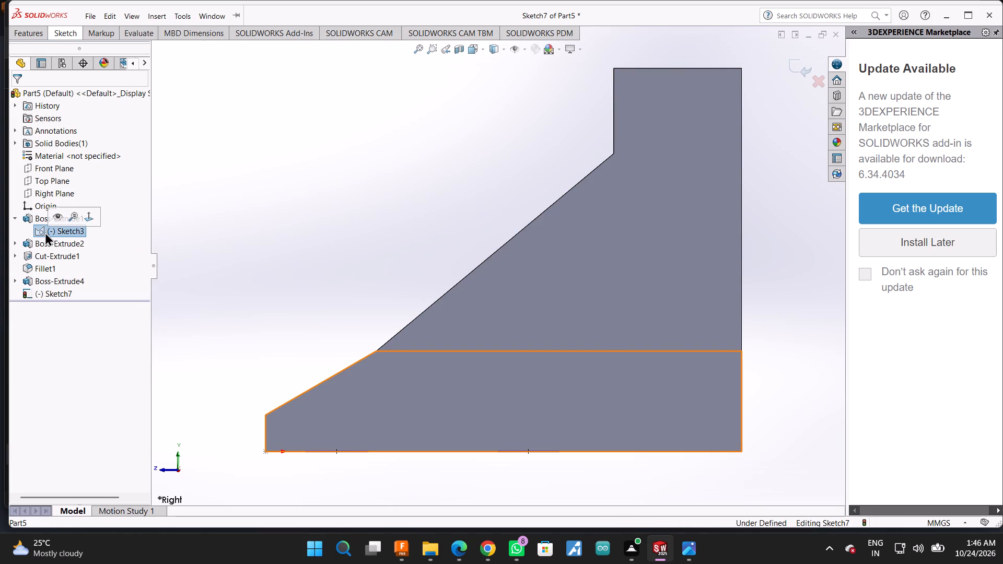
click(362, 377)
click(362, 377)
click(266, 309)
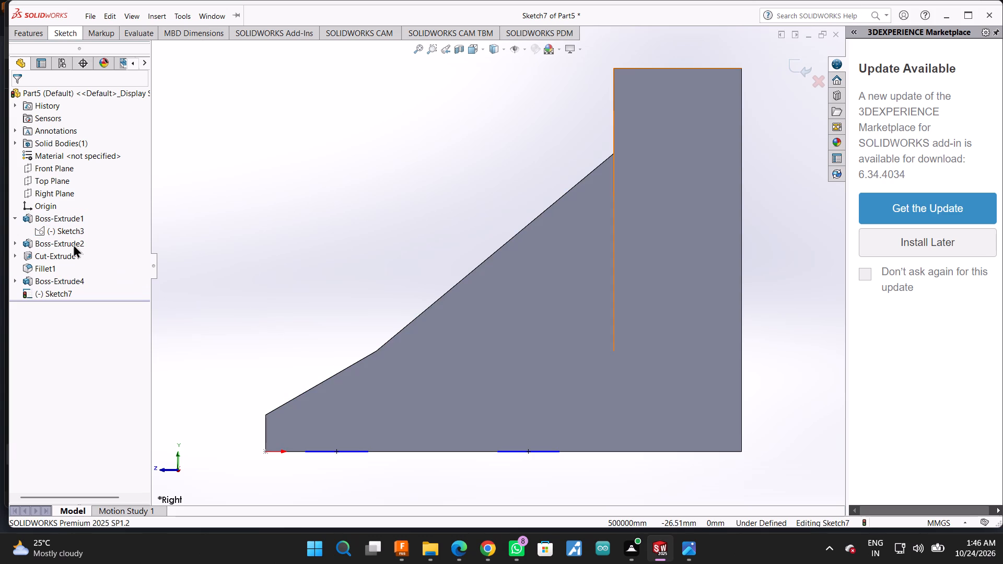
Examine which geometry belongs to each feature and Sketch3, and inspect the bracket from the side, above and below.
click(73, 244)
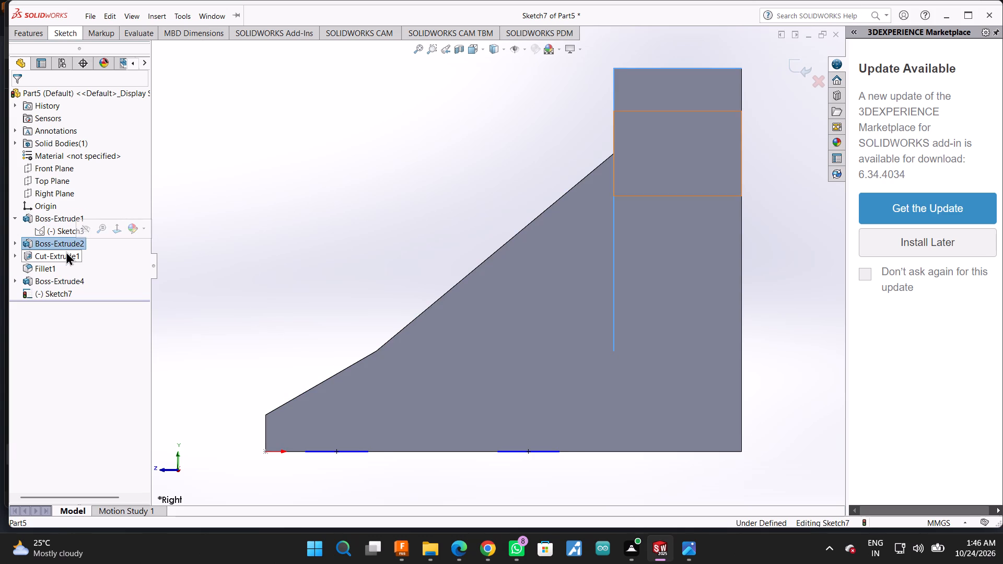
click(66, 251)
click(68, 269)
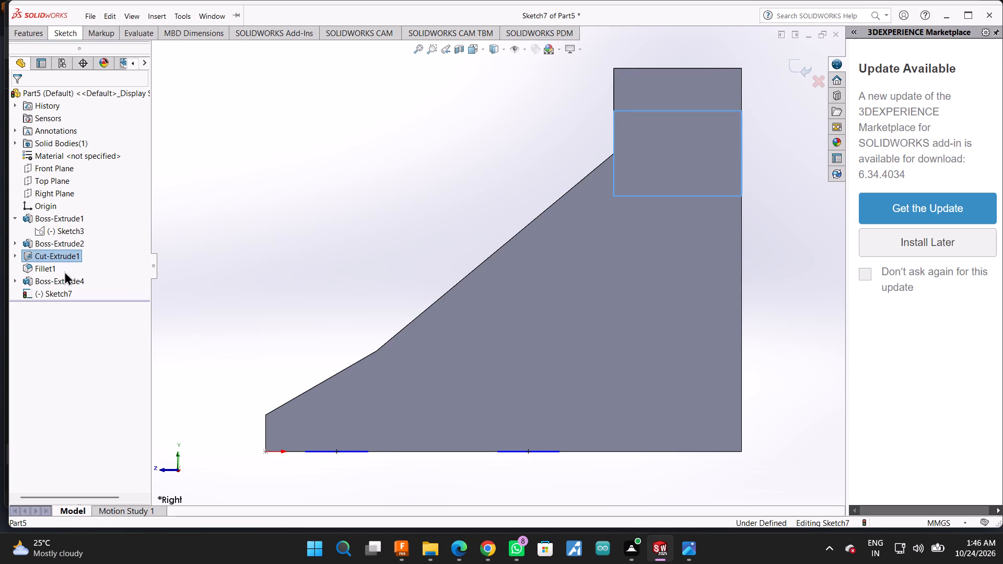
click(25, 261)
click(42, 279)
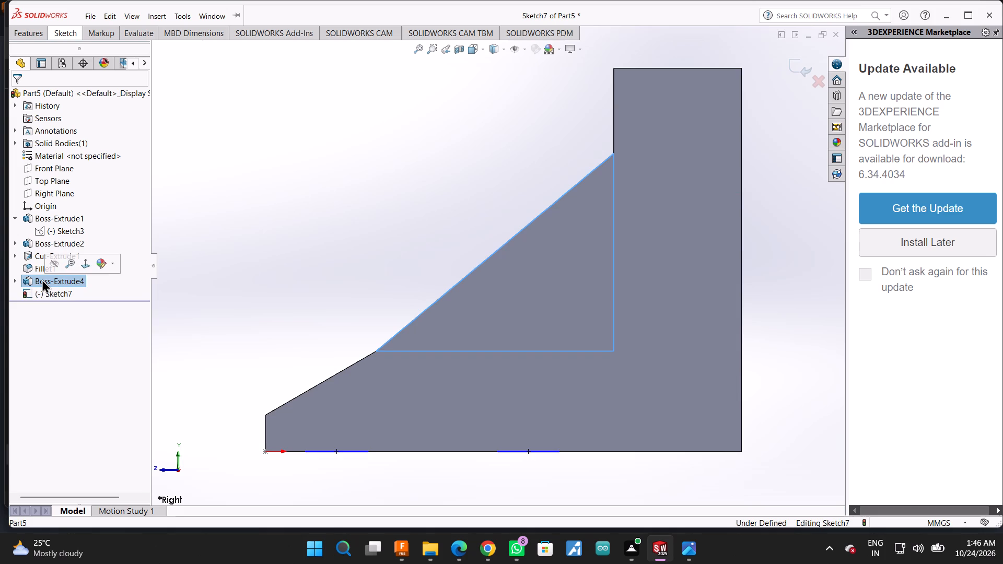
click(52, 304)
click(52, 293)
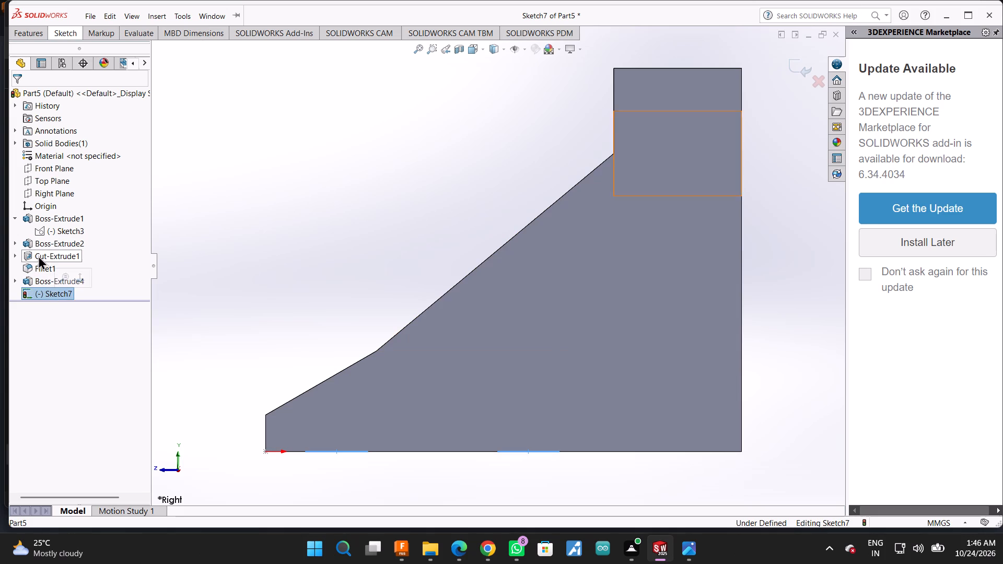
click(37, 243)
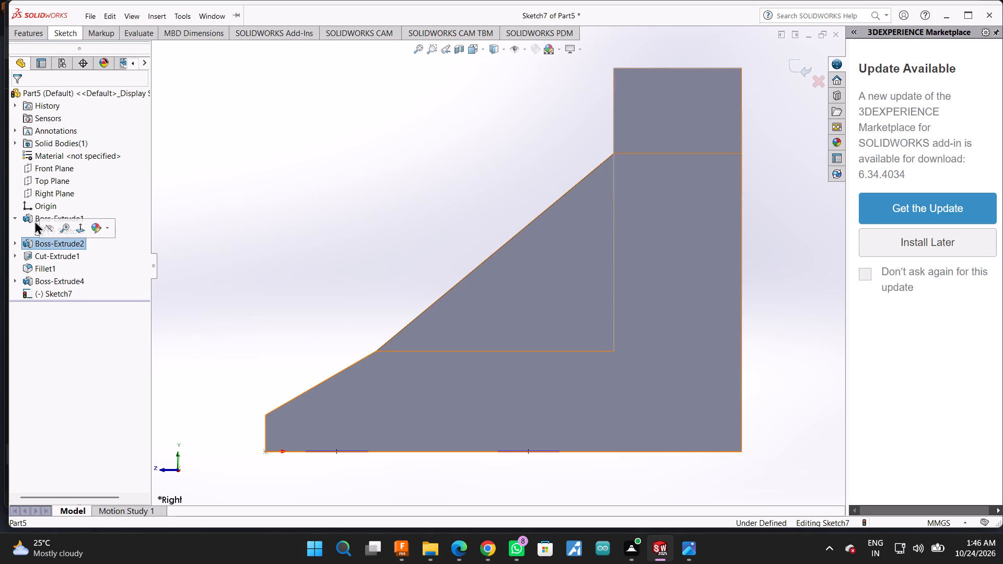
click(34, 220)
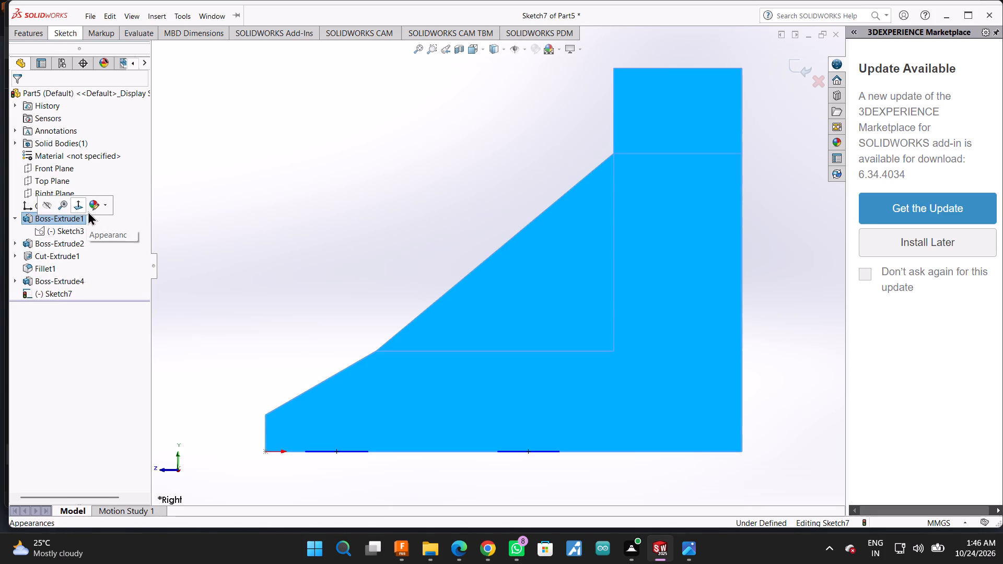
click(105, 238)
click(188, 266)
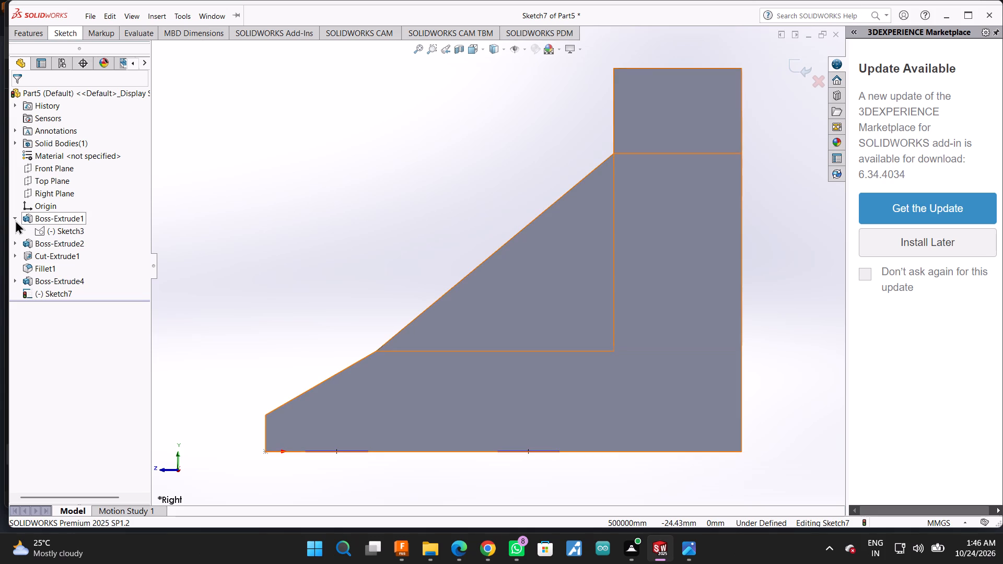
click(13, 216)
click(13, 216)
click(55, 235)
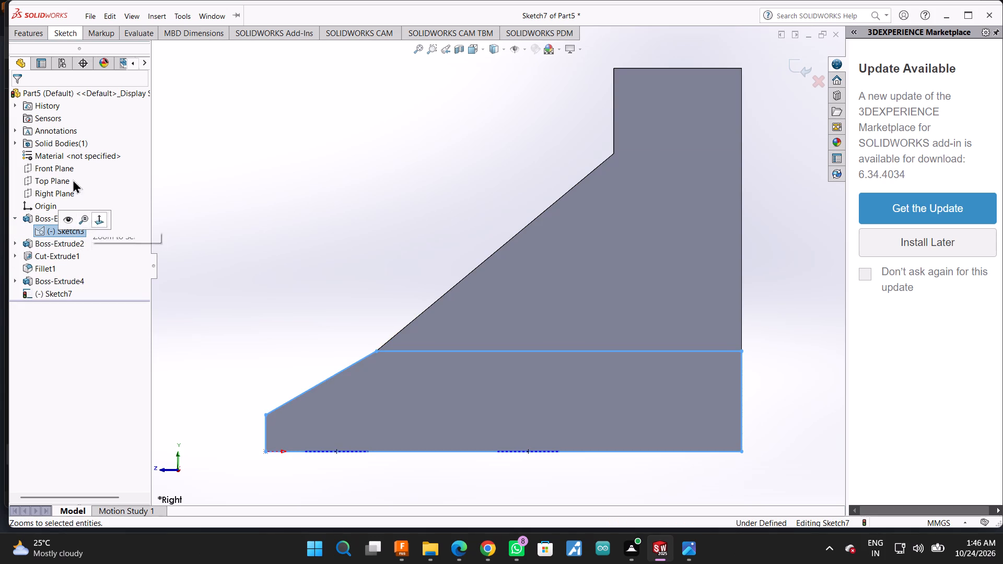
middle_drag(392, 277, 405, 321)
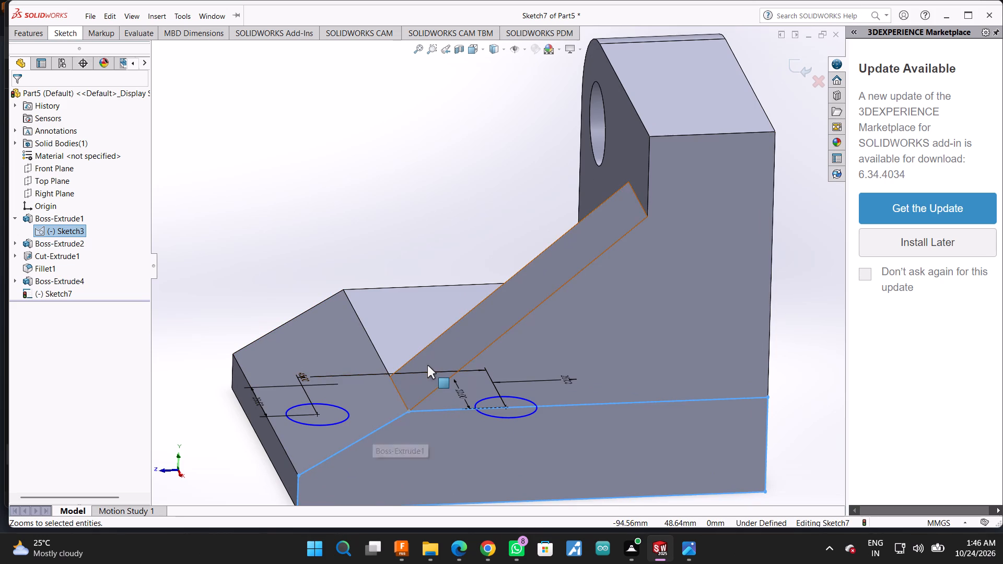
scroll(412, 371, up, 1)
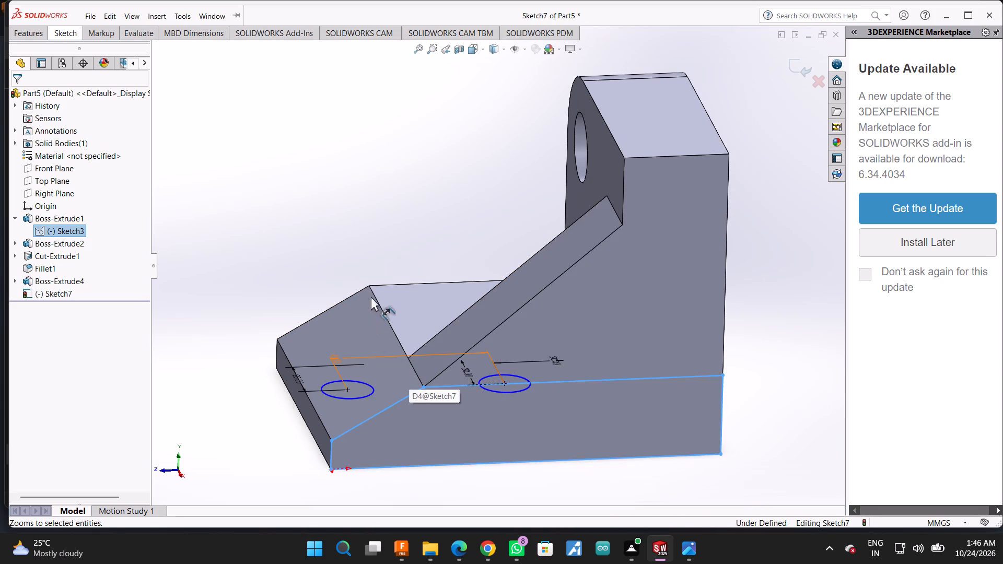
middle_drag(370, 295, 354, 245)
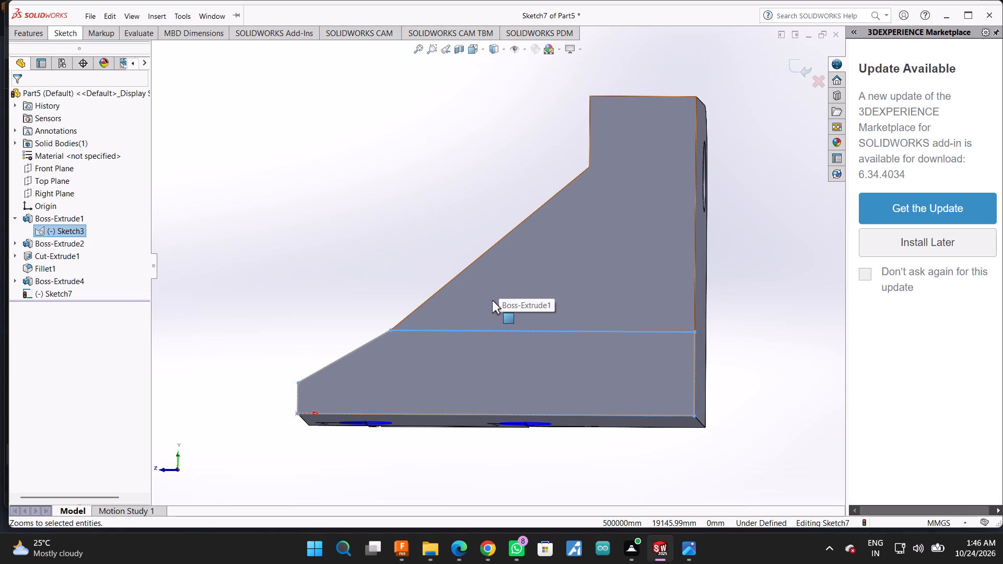
scroll(483, 339, up, 2)
scroll(438, 203, down, 1)
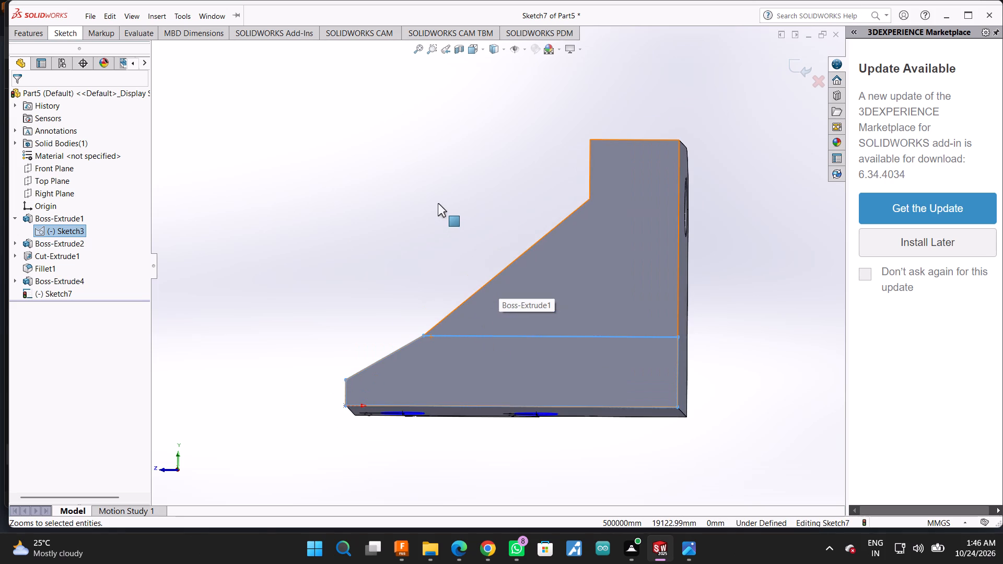
middle_drag(437, 174, 437, 199)
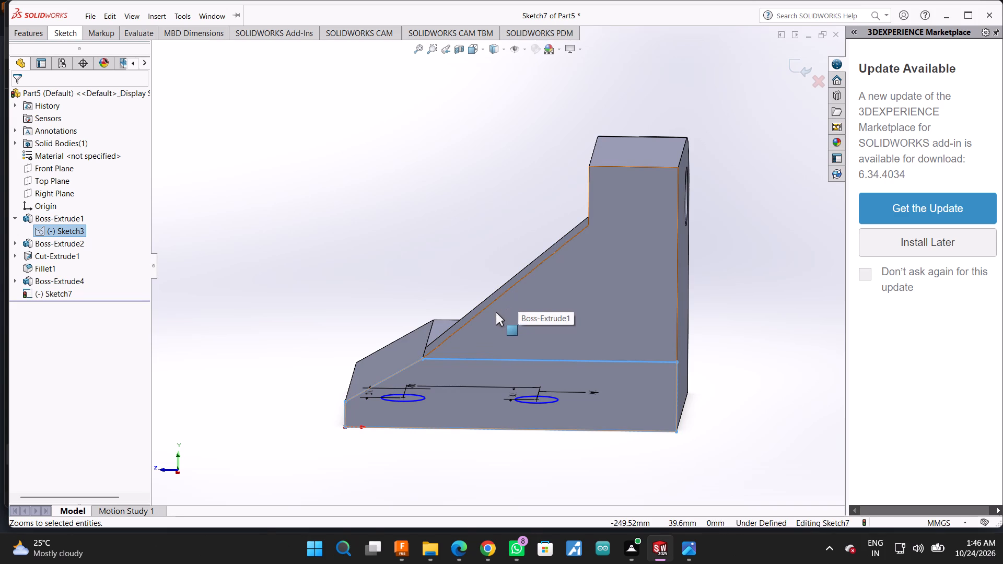
Undo the base circles' dimensions, both circles and their Top Plane sketch.
key(ctrl+z)
key(ctrl+z)
key(ctrl+z)
key(ctrl+z)
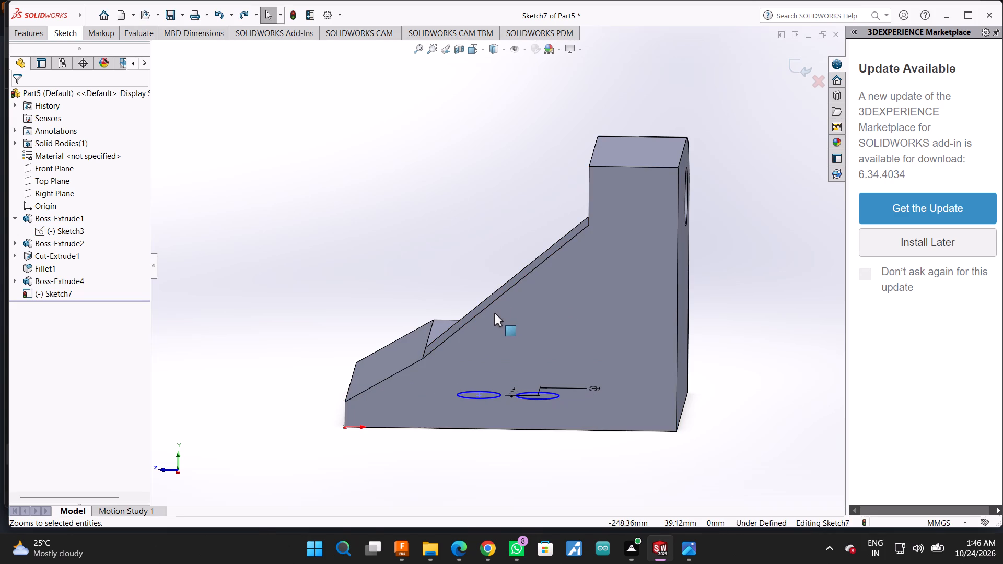
key(ctrl+z)
key(ctrl+z)
key(ctrl+z)
key(ctrl+z)
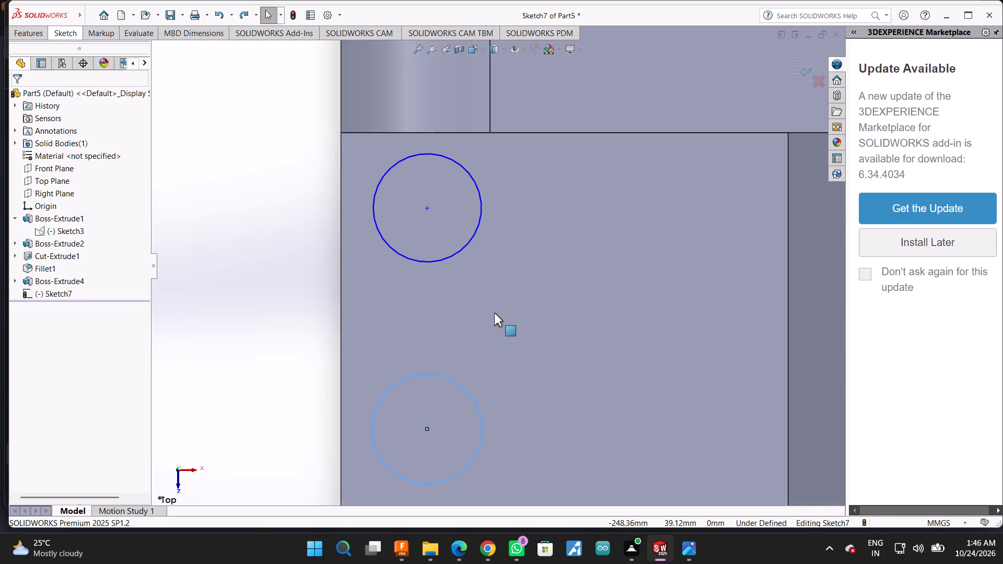
key(ctrl+z)
key(ctrl+z)
key(ctrl+z)
Undo the triangular rib's extrusion and its sketch back to the horizontal line along the base's top edge.
scroll(494, 312, up, 5)
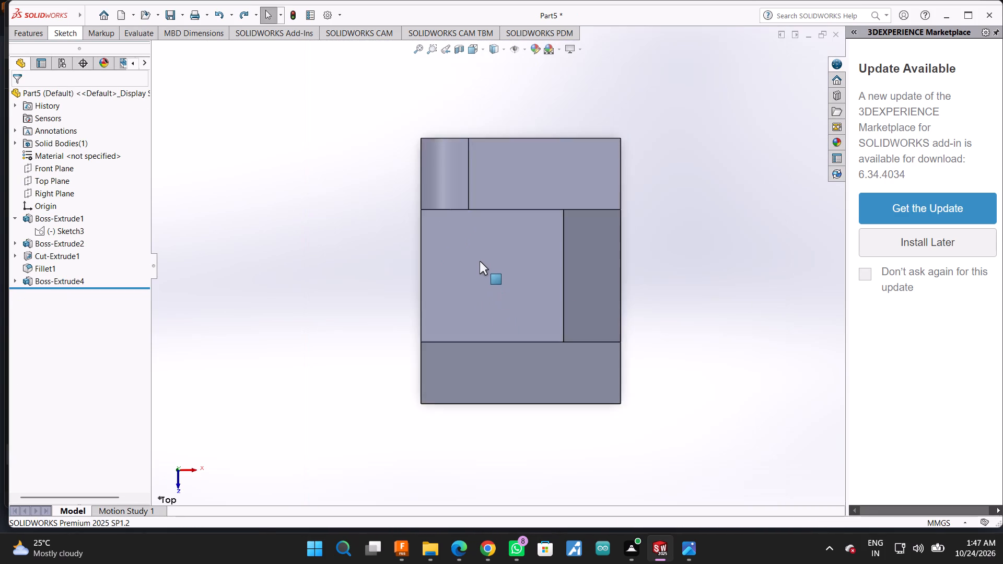
scroll(480, 261, up, 1)
key(ctrl+z)
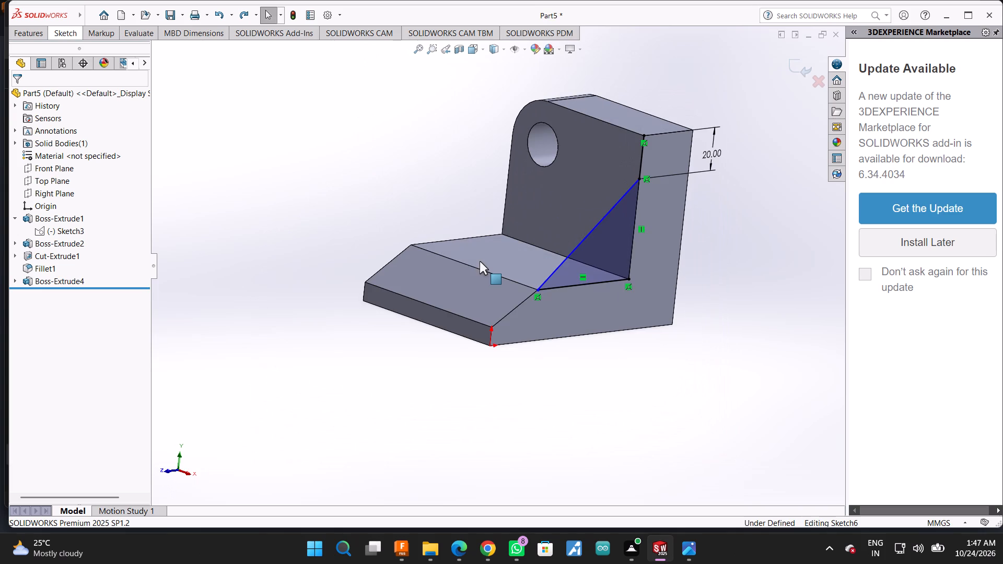
key(ctrl+z)
key(ctrl+z)
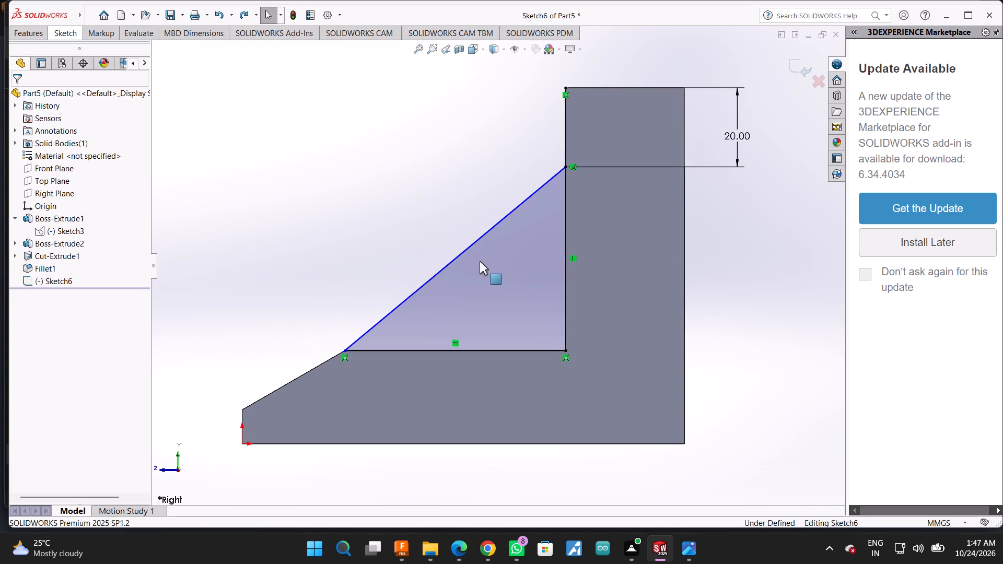
key(ctrl+z)
key(ctrl+z)
key(ctrl+z)
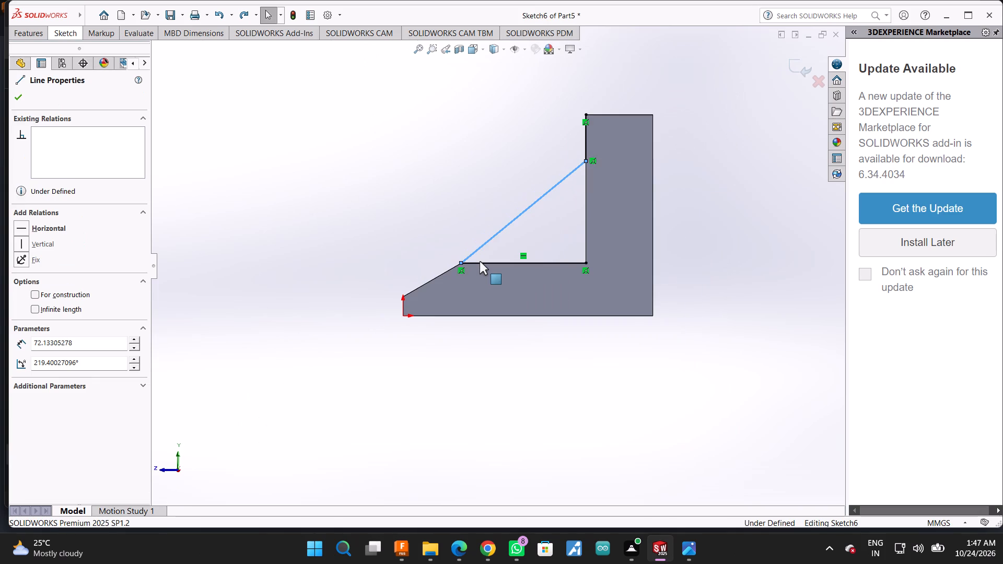
key(ctrl+z)
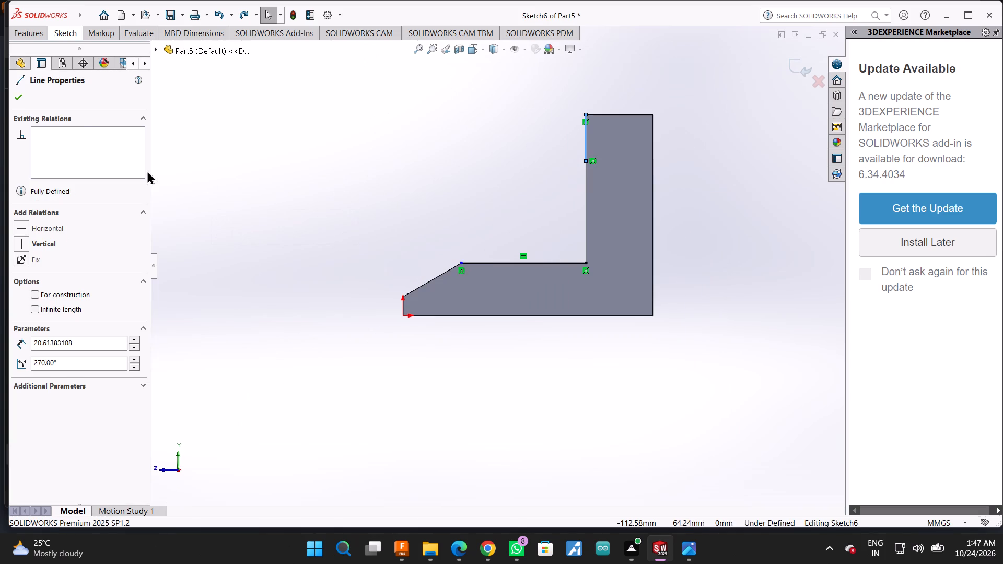
key(ctrl+z)
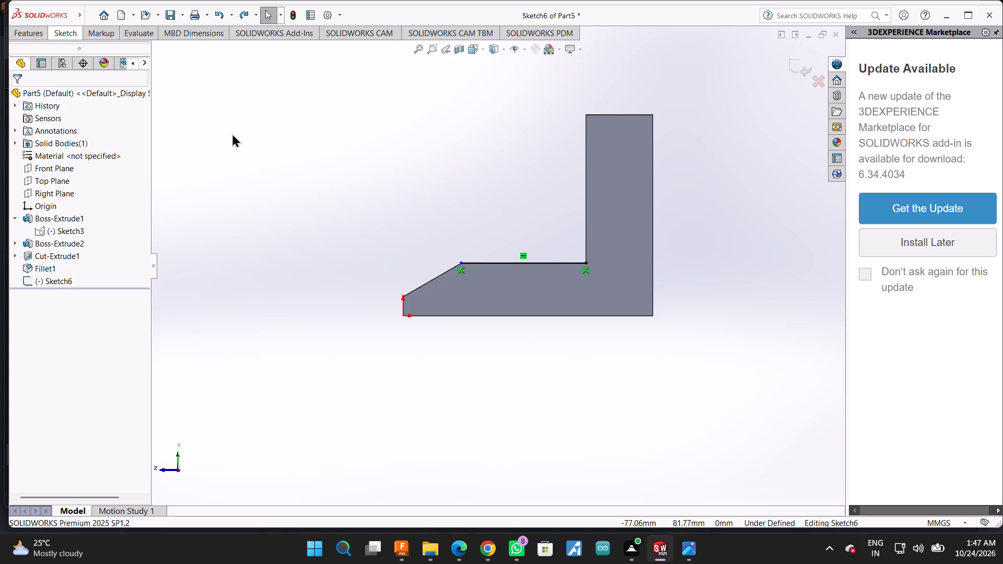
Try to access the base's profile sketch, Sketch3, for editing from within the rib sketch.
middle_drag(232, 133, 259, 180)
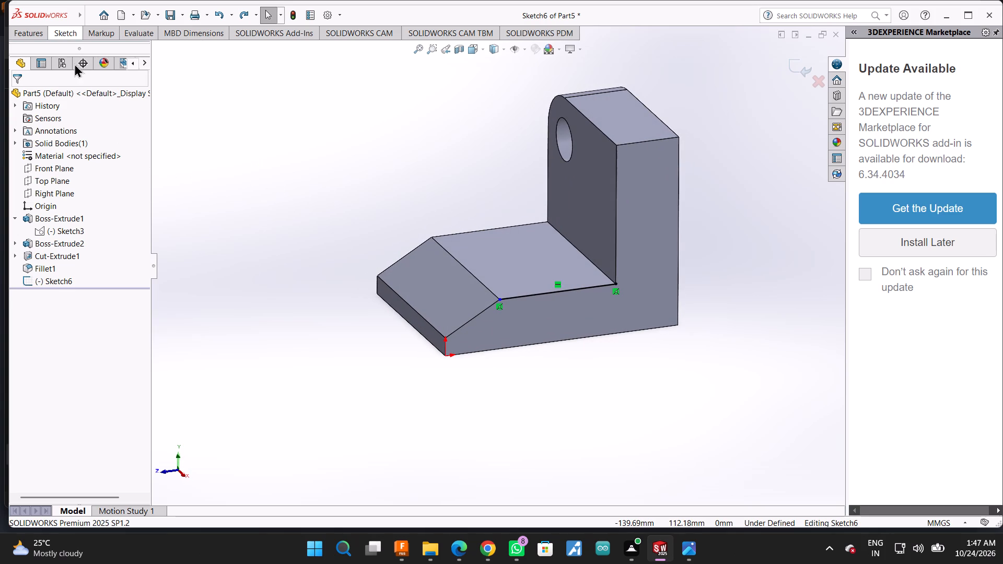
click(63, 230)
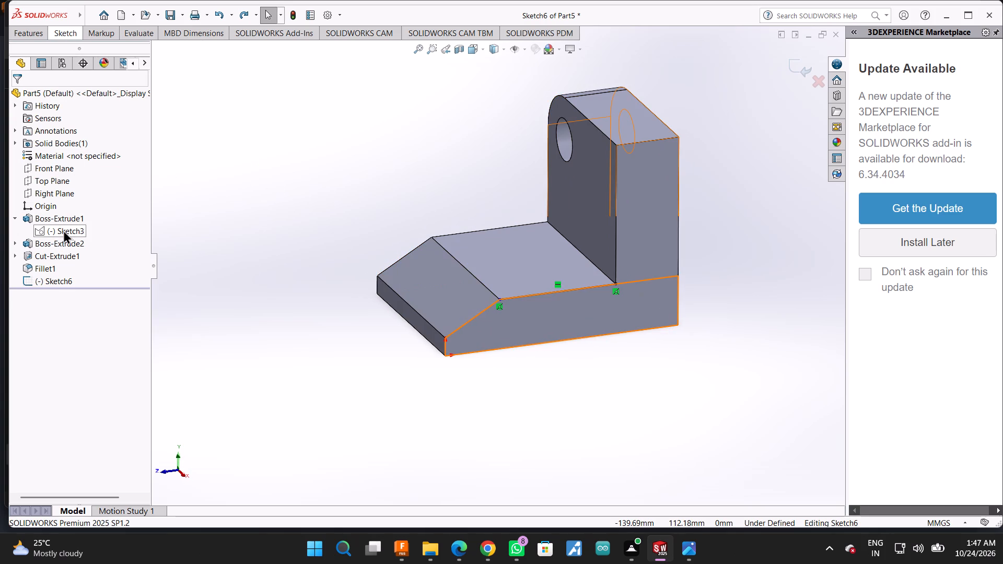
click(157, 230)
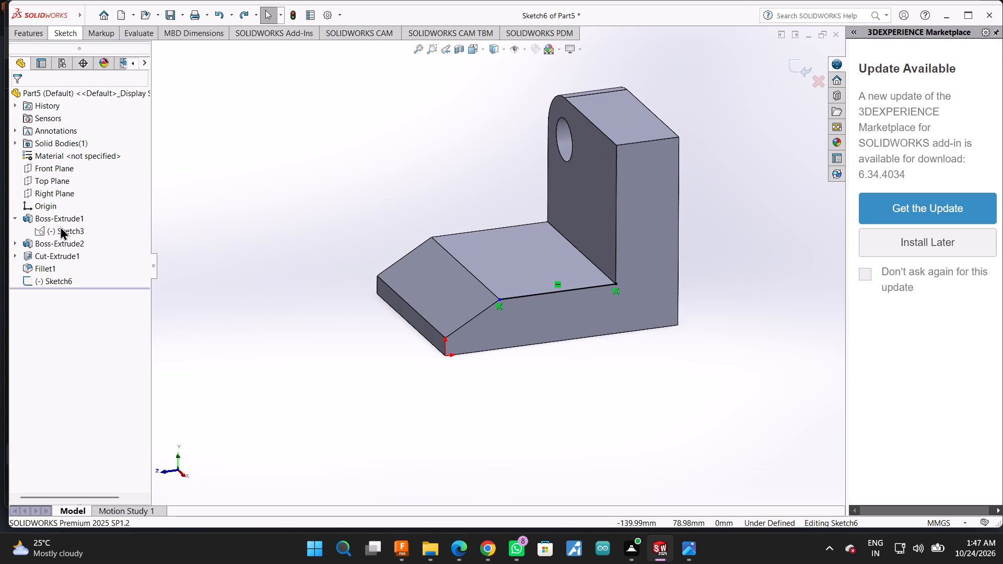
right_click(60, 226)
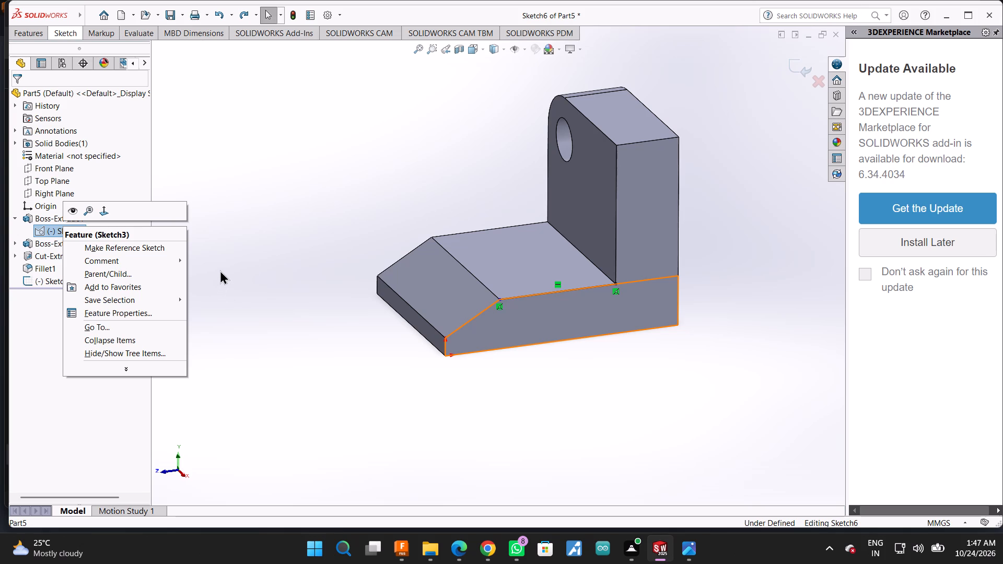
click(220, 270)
Undo the rib's horizontal line, its sketch and the fillet on the upright's top corner.
key(ctrl+z)
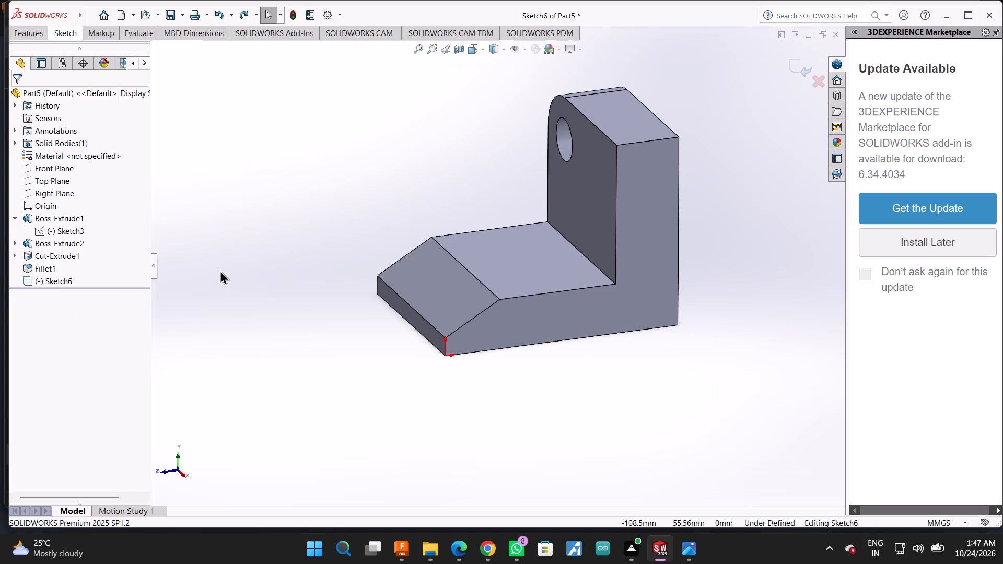
key(ctrl+z)
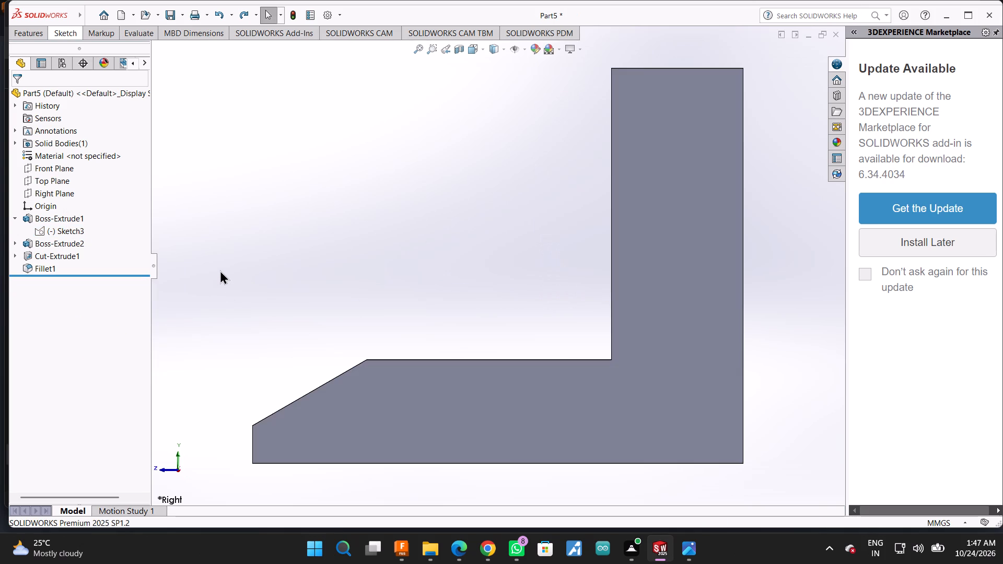
key(ctrl+z)
key(ctrl+z)
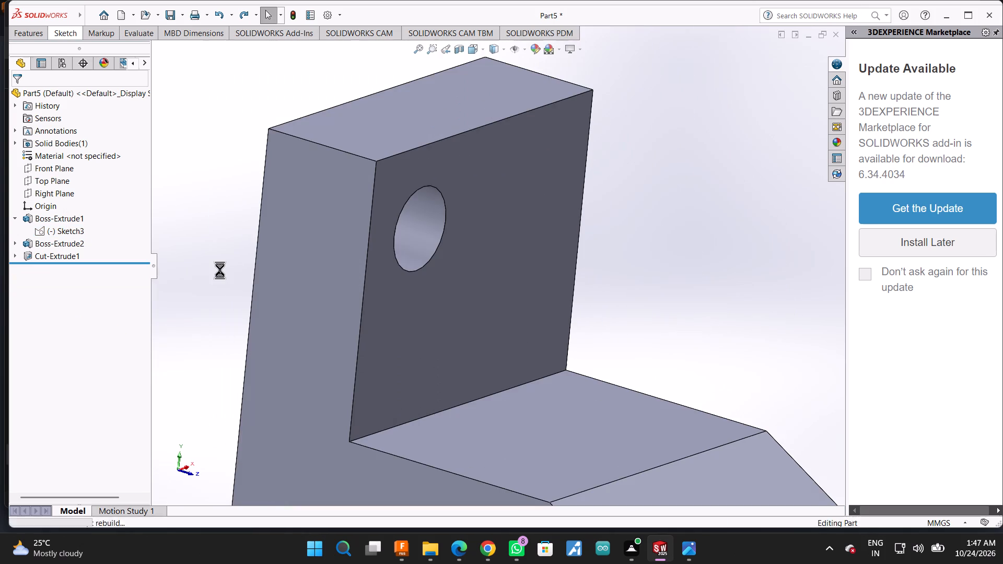
Undo the upright's hole cut, the circle's dimensions and the circle itself.
key(ctrl+z)
key(ctrl+z)
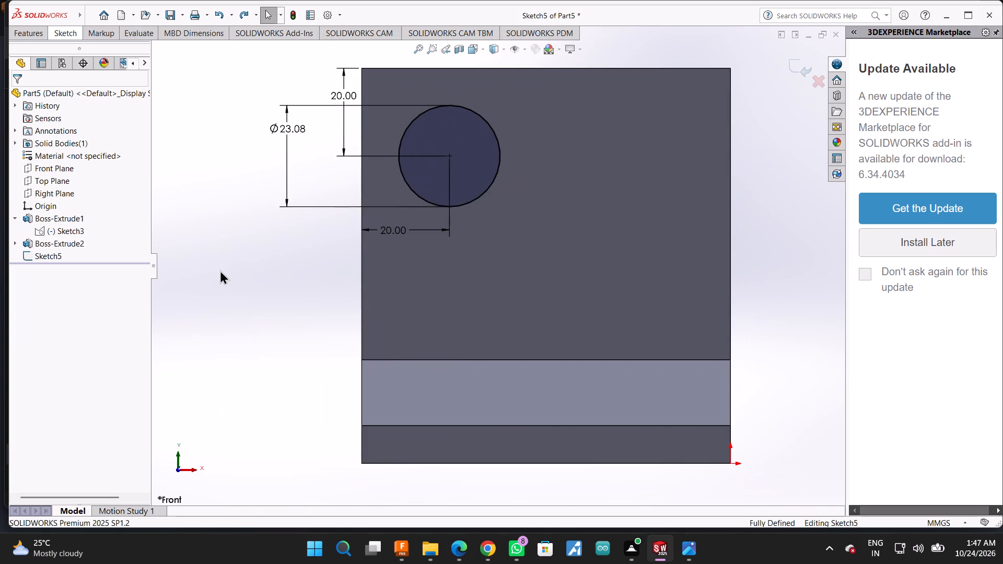
key(ctrl+z)
key(ctrl+z)
key(ctrl+z)
key(ctrl+z)
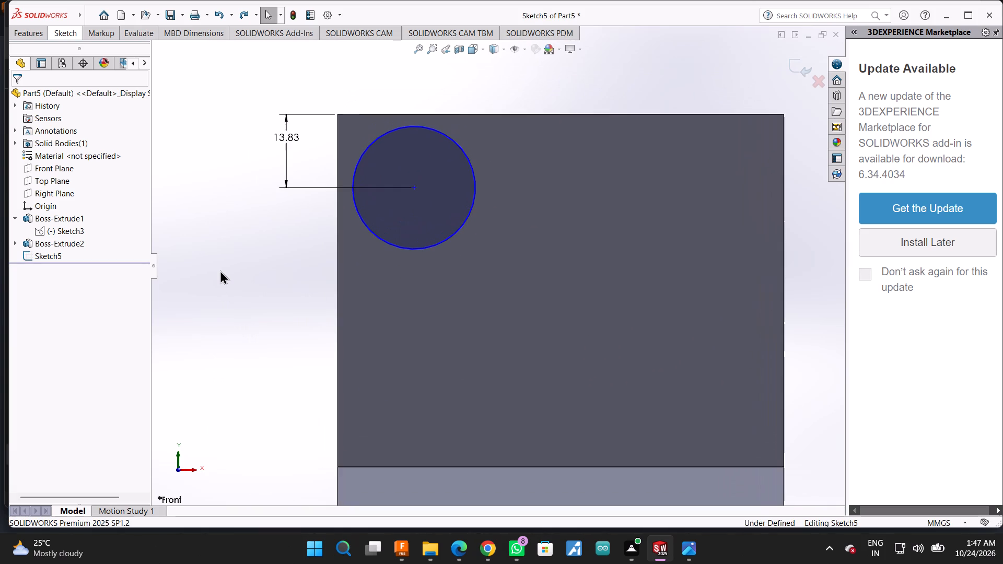
key(ctrl+z)
key(ctrl+z)
Undo the emptied hole sketch and step back into editing the base's profile sketch, Sketch3.
scroll(229, 205, up, 3)
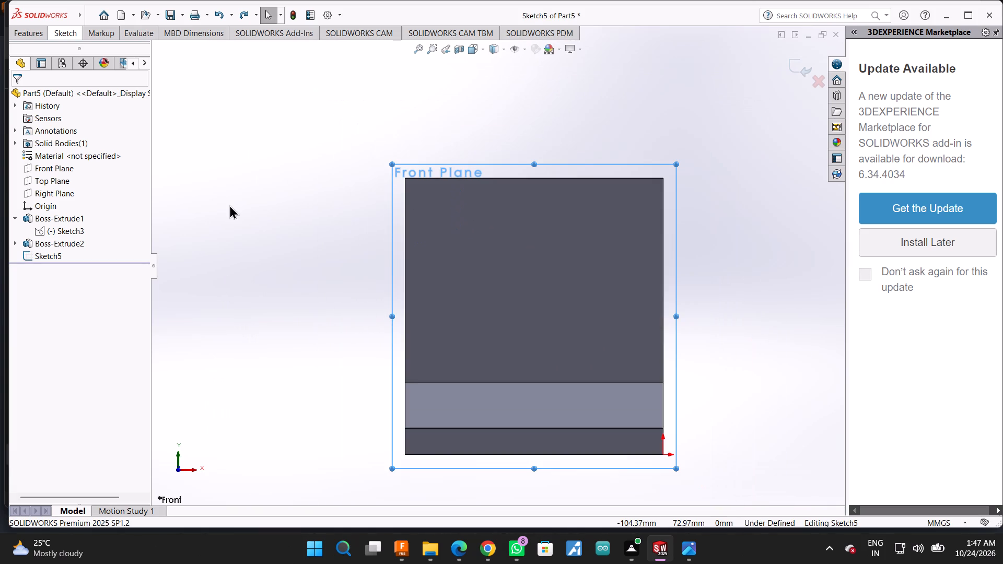
middle_drag(771, 314, 660, 352)
click(65, 227)
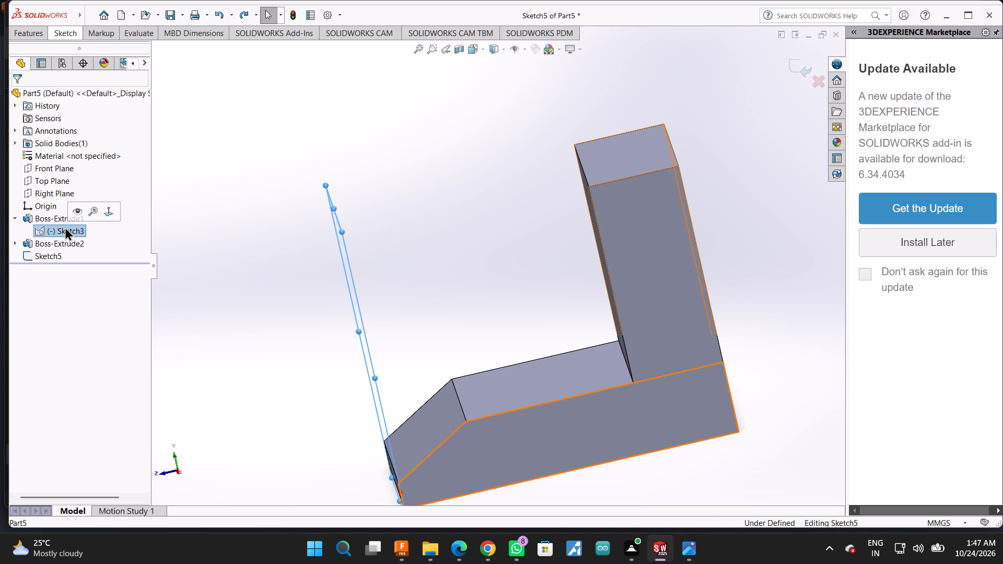
click(179, 219)
key(ctrl+z)
key(ctrl+z)
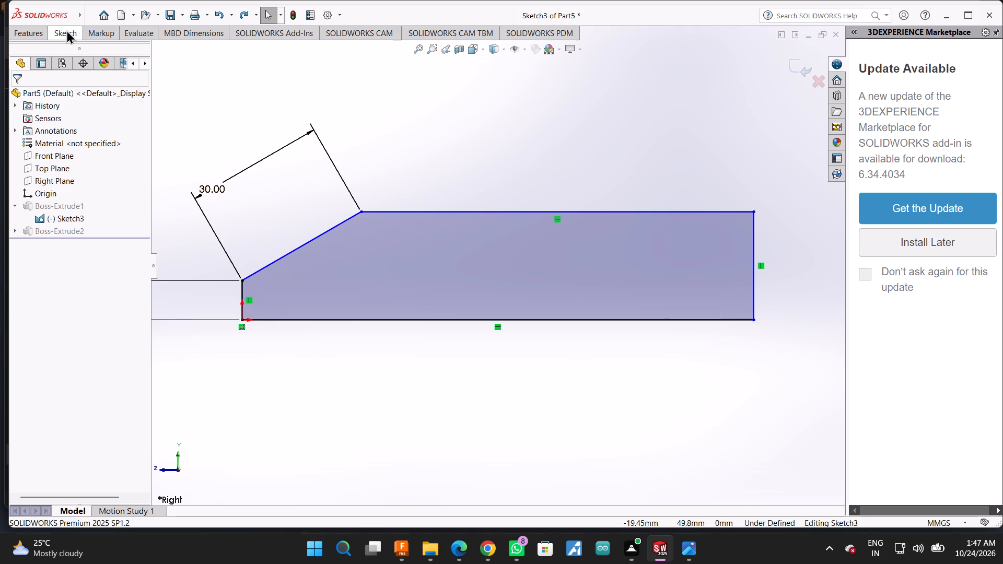
Set the length of the base profile's sloped edge to 15 mm with Smart Dimension.
click(66, 30)
click(62, 45)
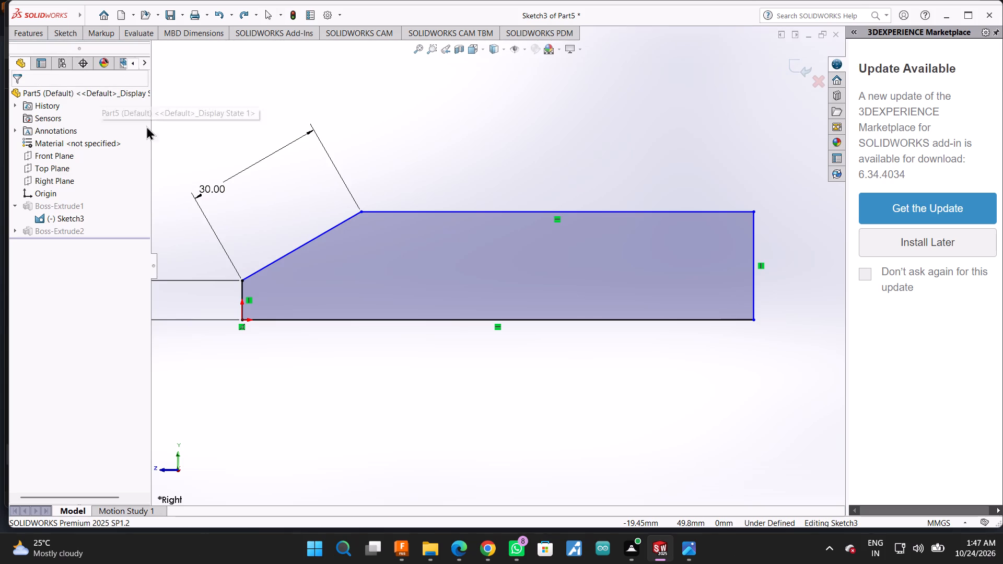
click(224, 181)
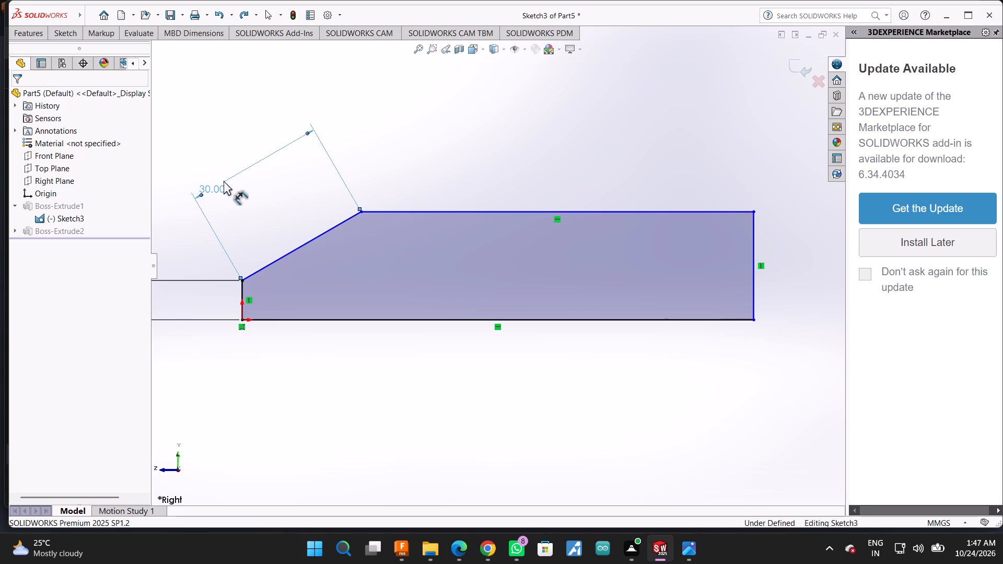
triple_click(224, 181)
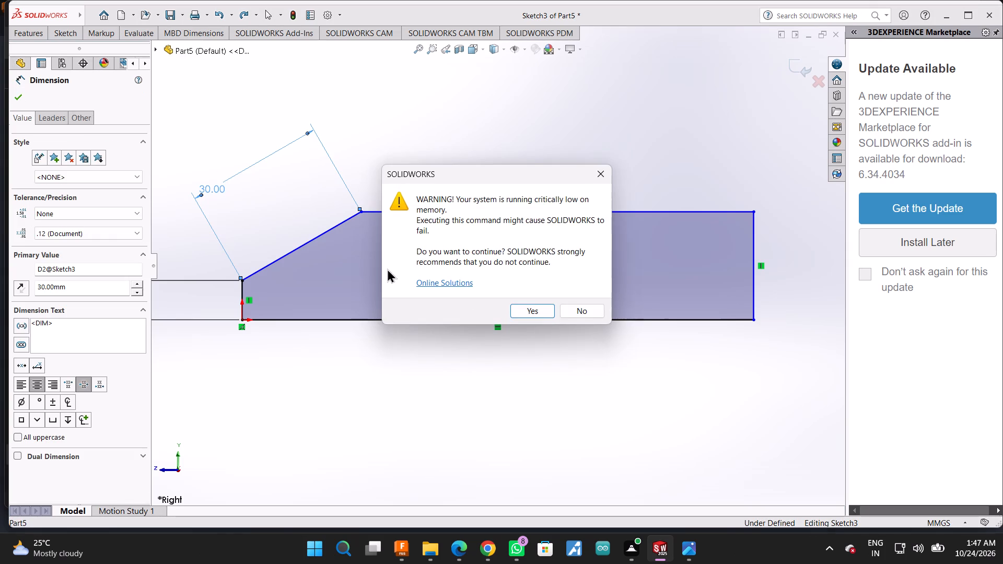
click(535, 308)
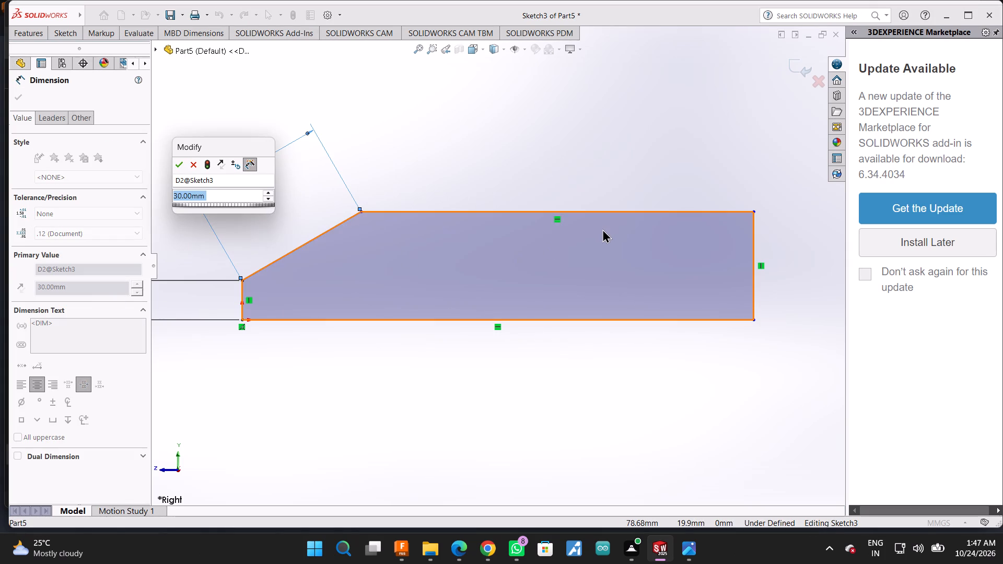
text(15)
key(Return)
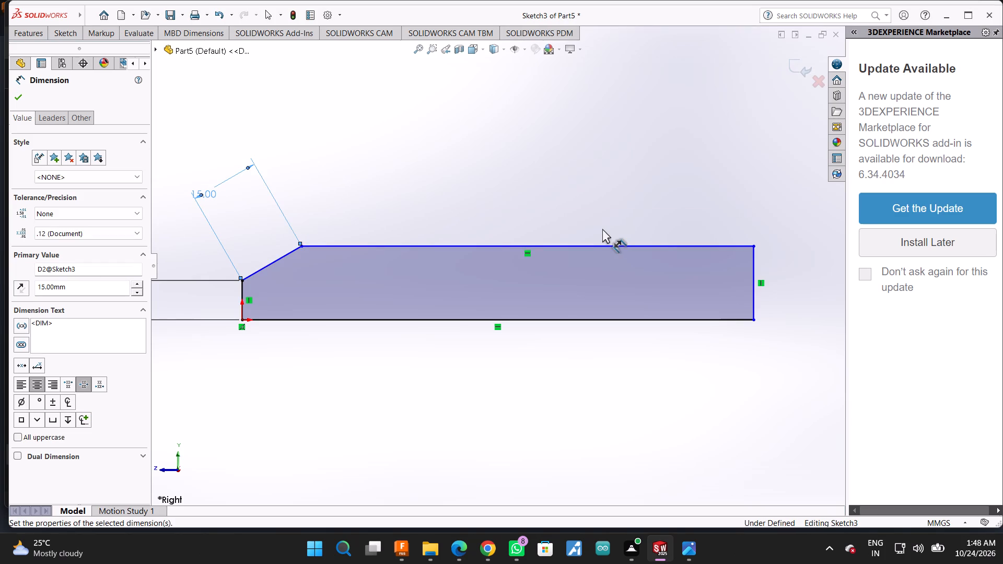
middle_drag(547, 186, 611, 291)
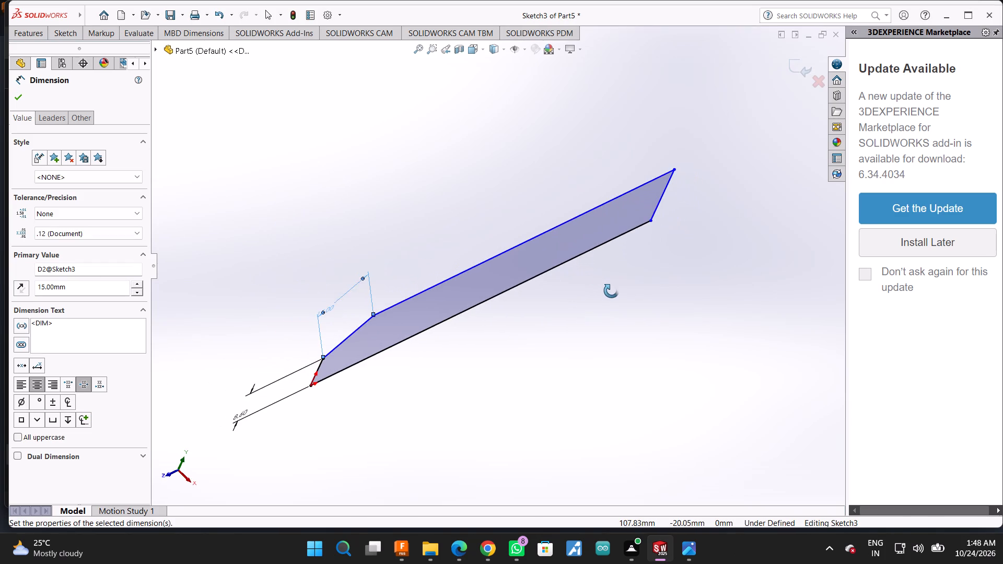
middle_drag(611, 291, 559, 211)
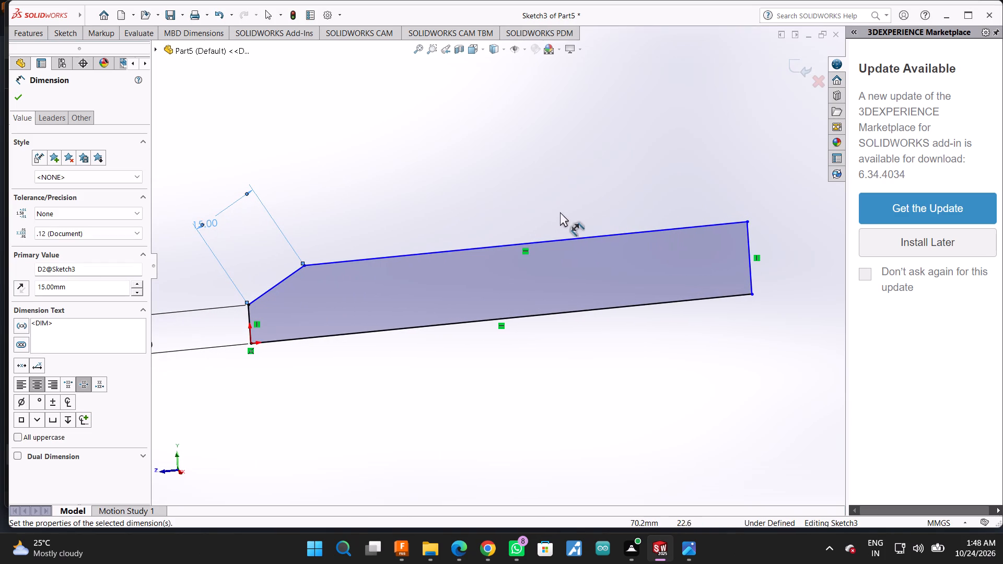
scroll(411, 287, down, 1)
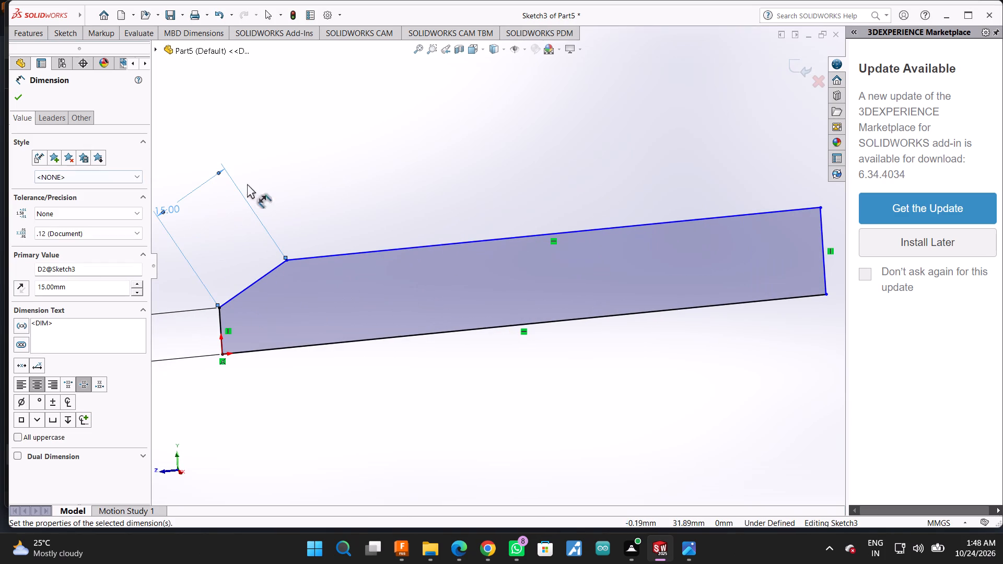
click(272, 171)
scroll(297, 213, up, 3)
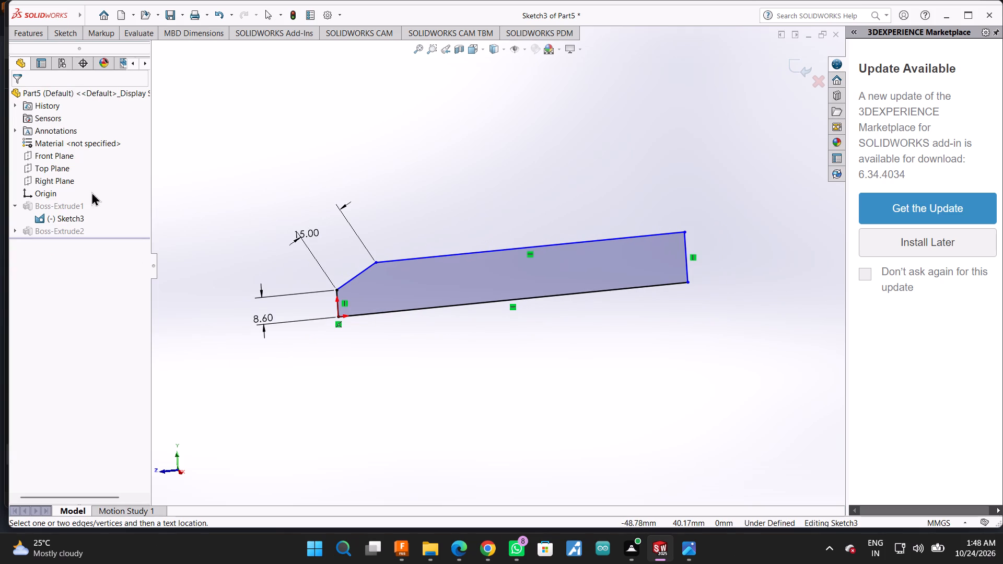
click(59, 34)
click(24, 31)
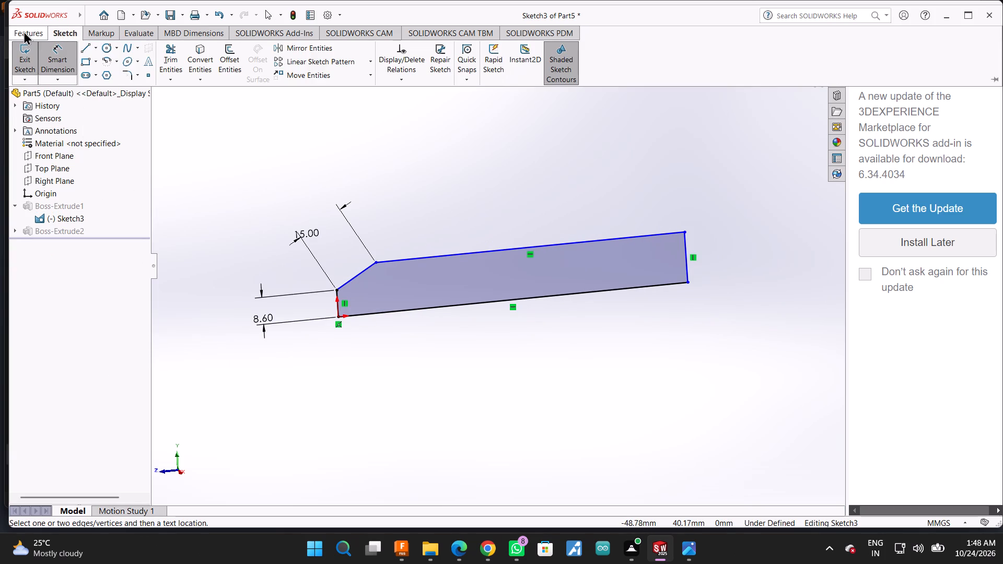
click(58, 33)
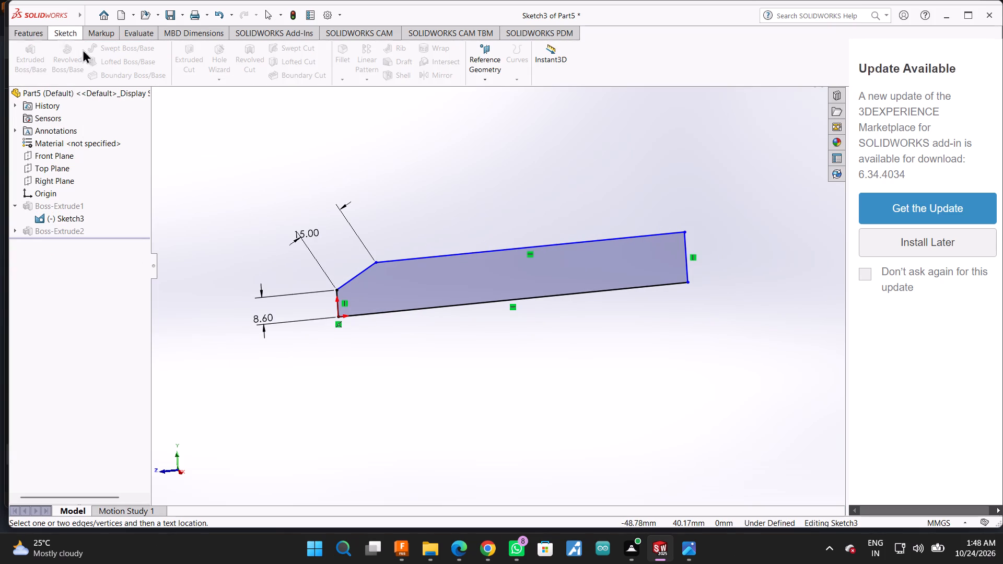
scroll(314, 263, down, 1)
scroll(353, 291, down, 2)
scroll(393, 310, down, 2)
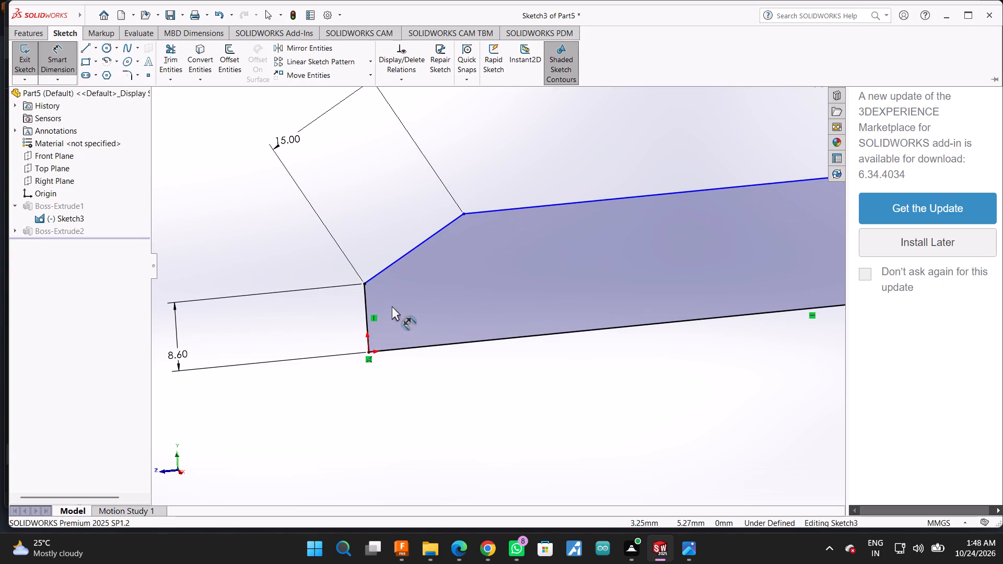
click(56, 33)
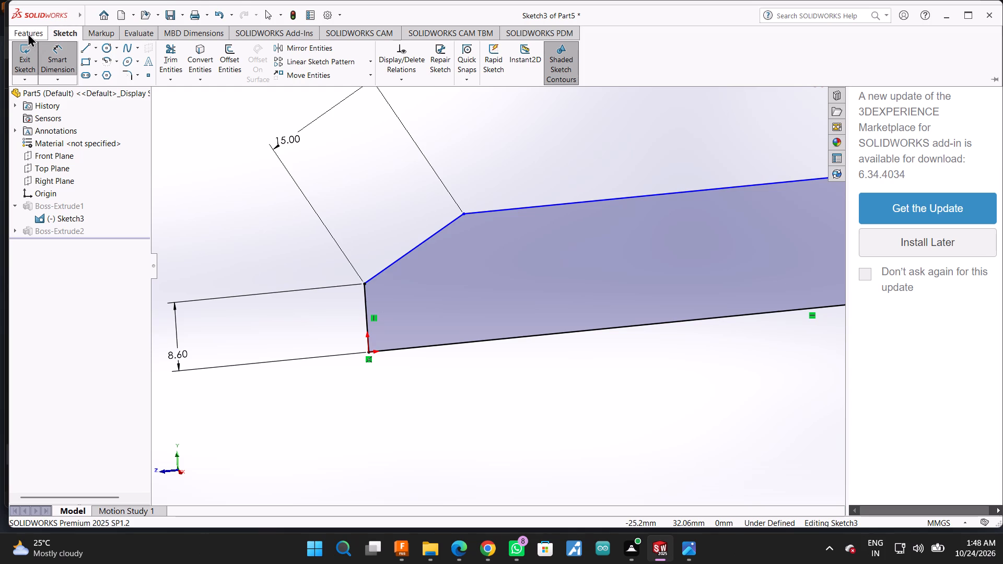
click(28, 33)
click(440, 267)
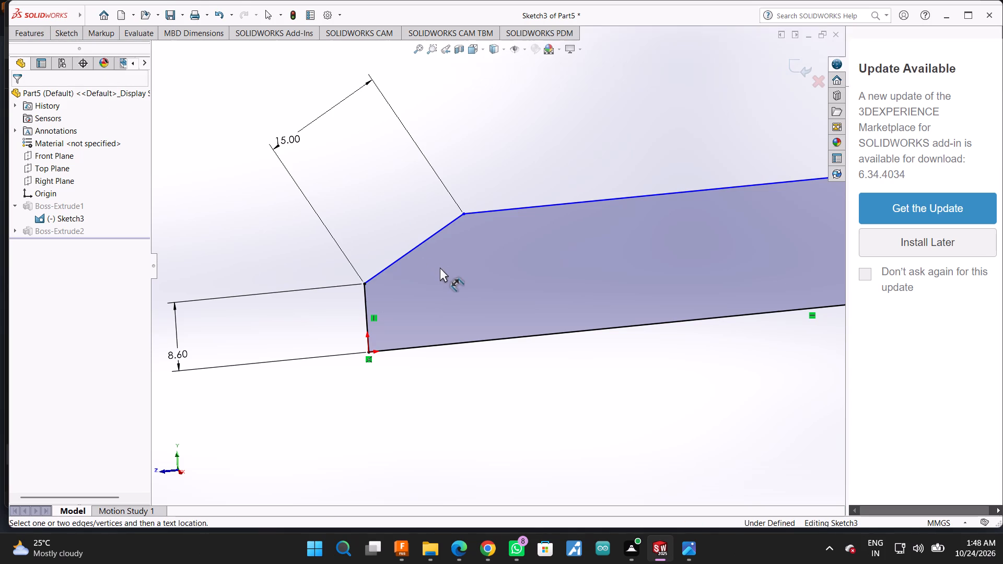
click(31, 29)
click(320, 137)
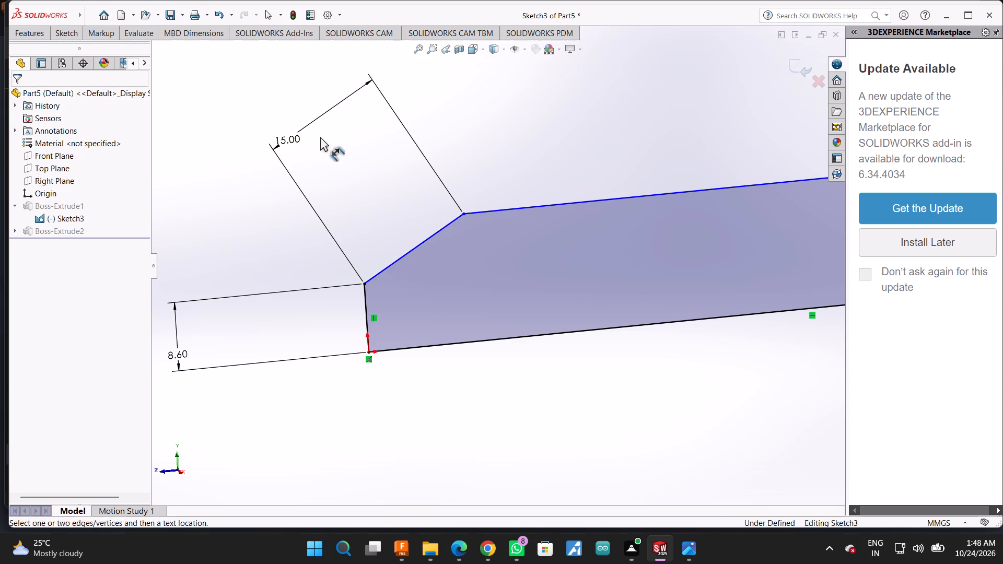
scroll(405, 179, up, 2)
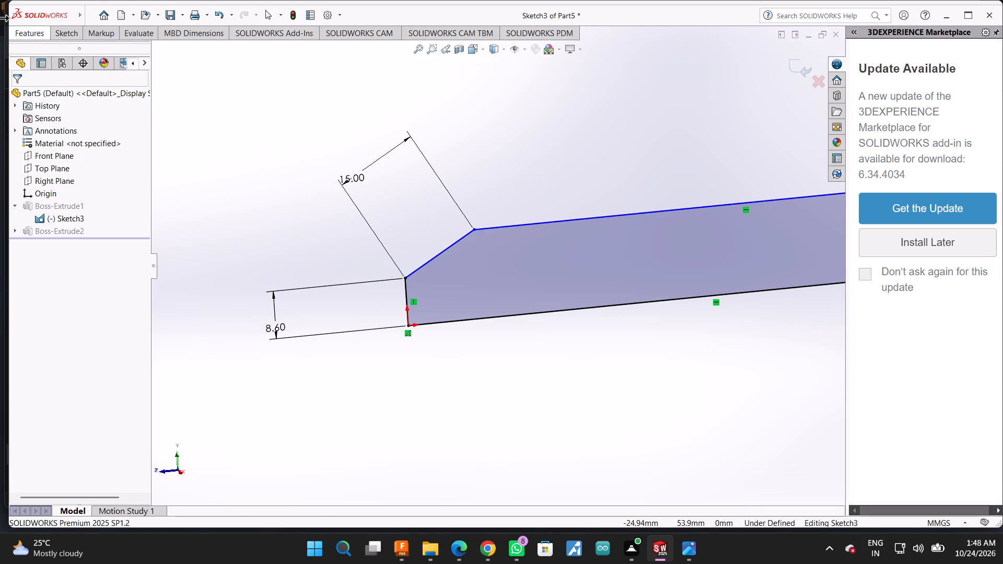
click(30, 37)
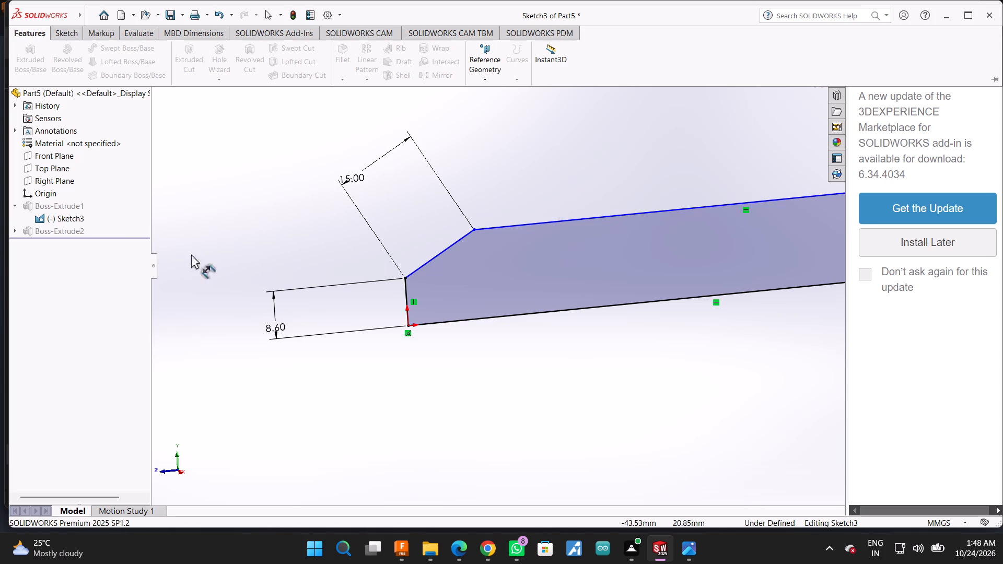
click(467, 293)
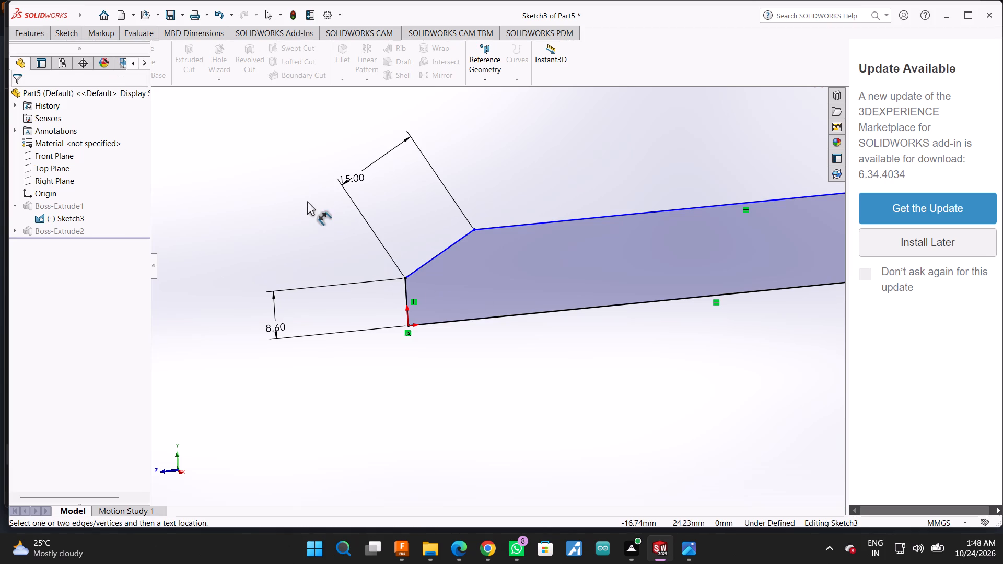
Exit the base's edited profile sketch, Sketch3, and rebuild the bracket.
scroll(473, 286, down, 11)
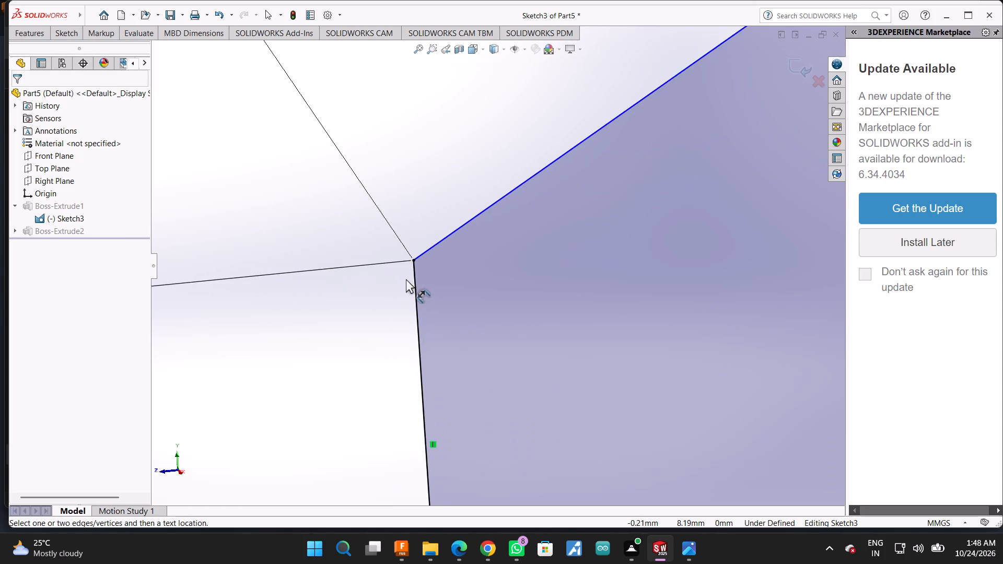
scroll(408, 278, up, 4)
scroll(730, 89, down, 7)
scroll(605, 140, up, 4)
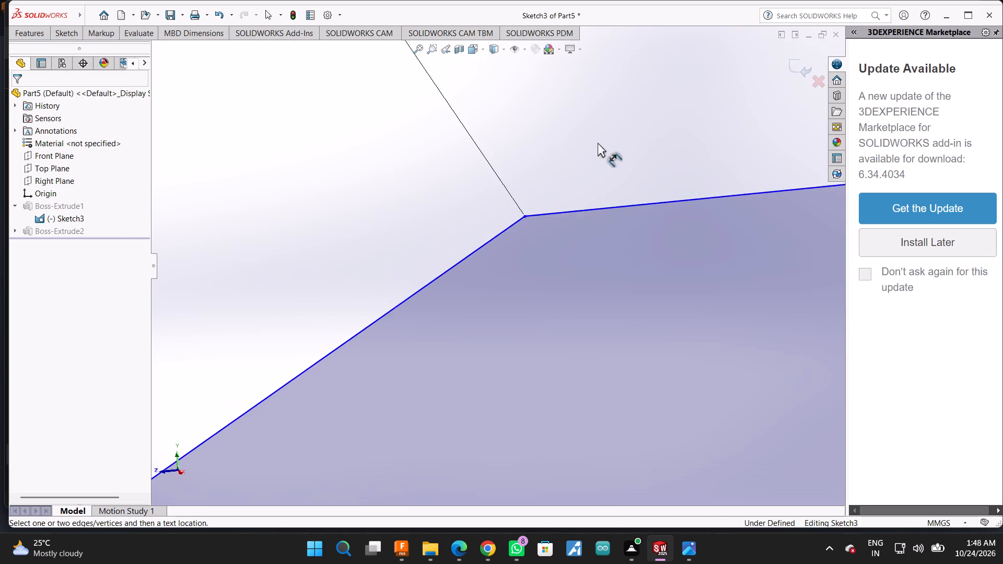
scroll(598, 143, up, 10)
scroll(787, 254, up, 4)
scroll(818, 240, down, 5)
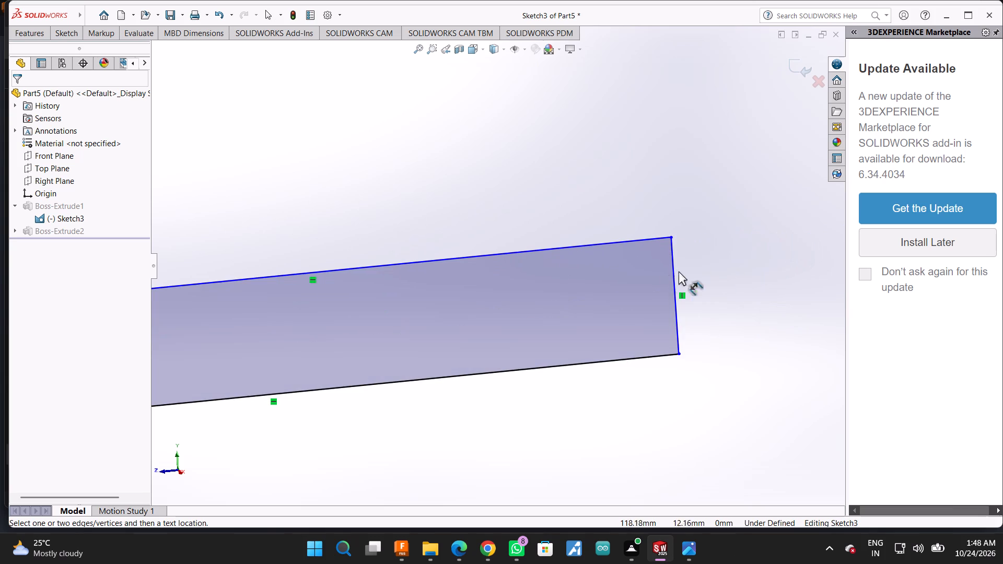
scroll(666, 273, down, 7)
click(787, 70)
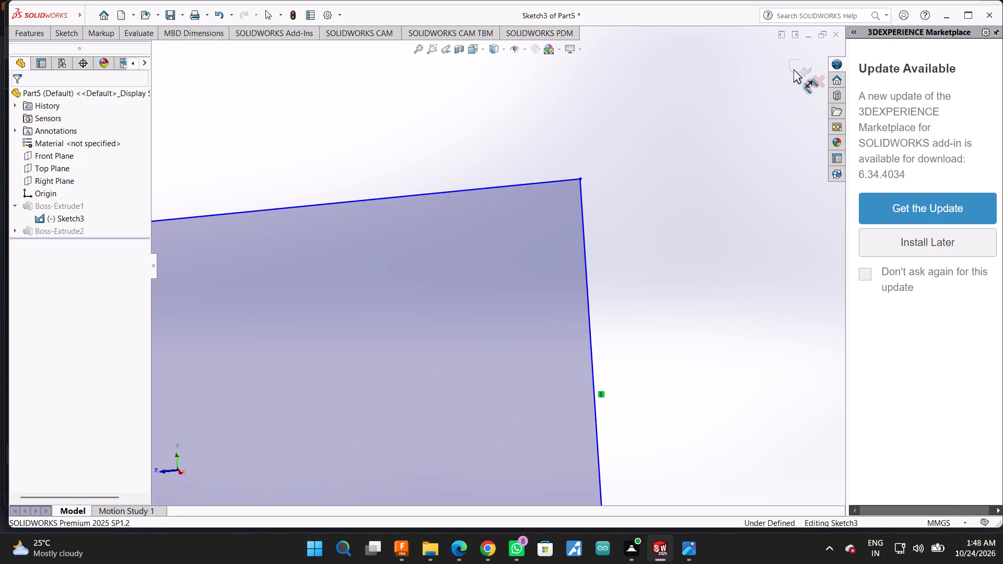
click(794, 69)
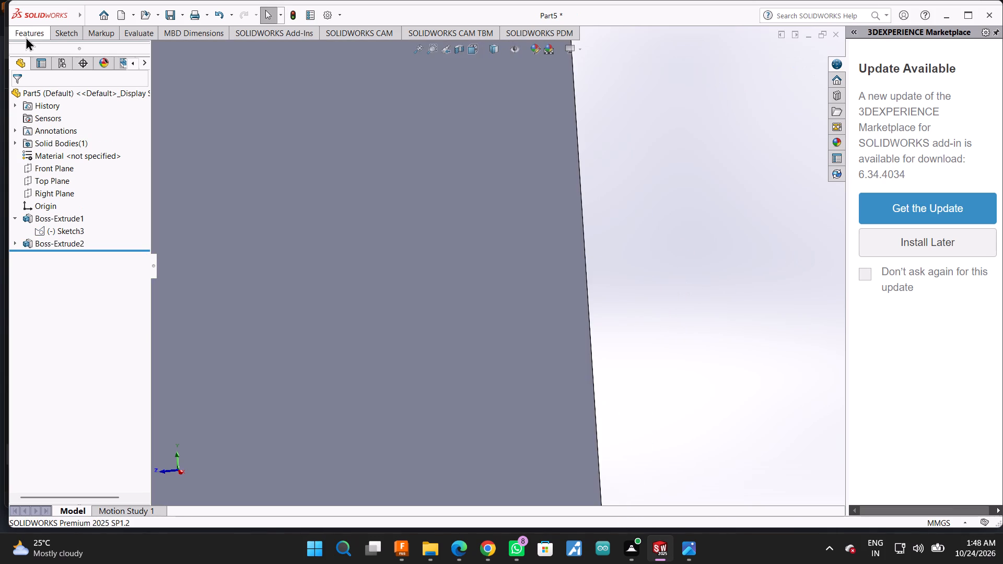
Examine the rebuilt L-shaped bracket, especially the base's sloped end and its junction with the upright.
click(26, 35)
scroll(642, 128, up, 14)
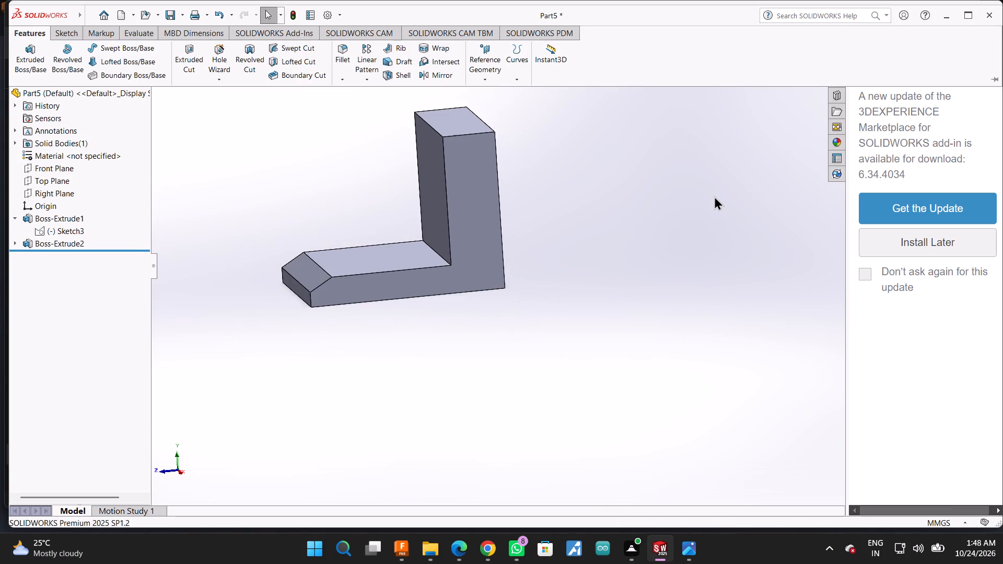
scroll(714, 196, up, 1)
scroll(410, 192, down, 2)
scroll(426, 280, down, 2)
scroll(383, 339, down, 2)
scroll(357, 356, up, 1)
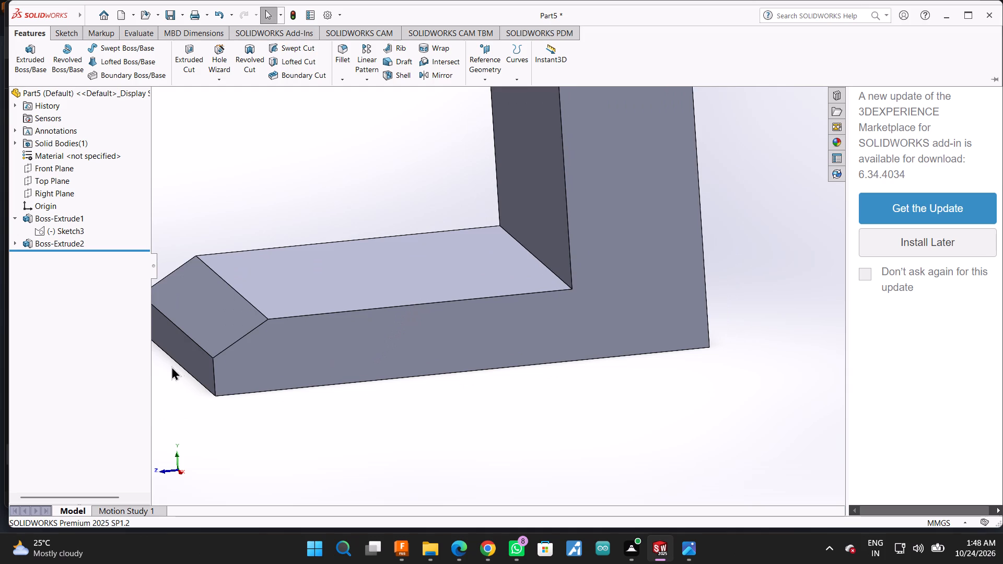
scroll(166, 362, down, 1)
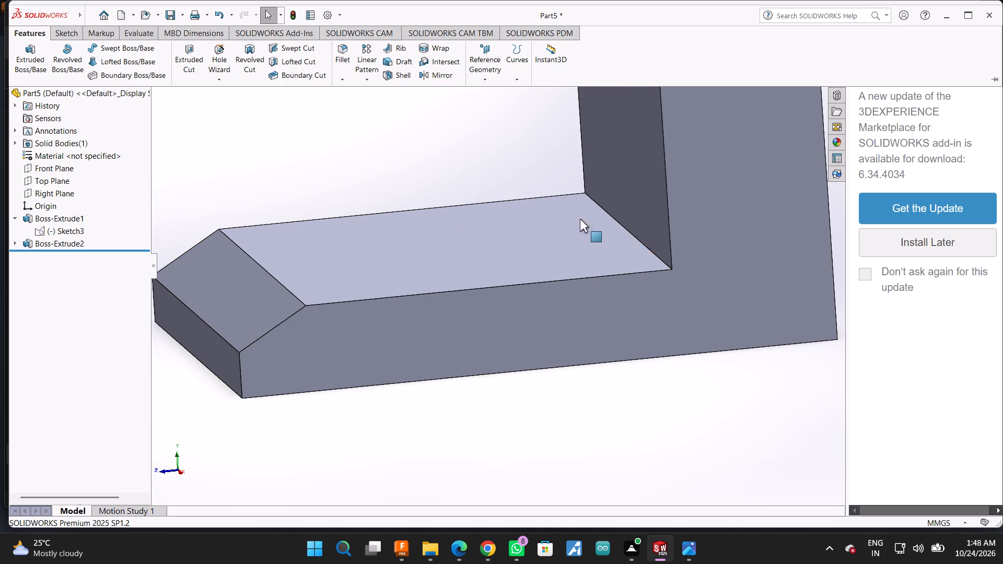
scroll(580, 219, up, 4)
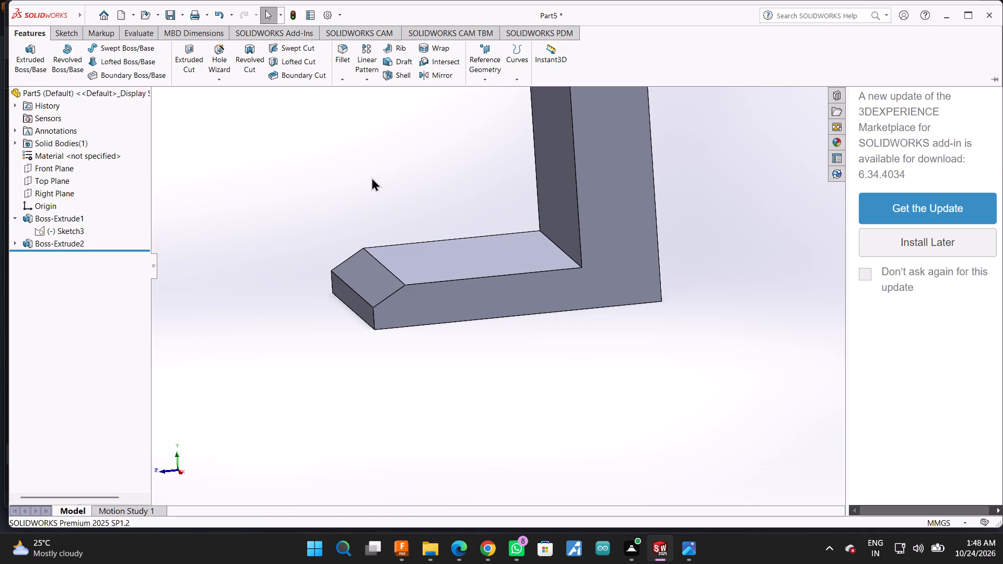
Undo the 15 mm sloped-edge dimension and the whole edit of the base's profile sketch, Sketch3.
key(ctrl+z)
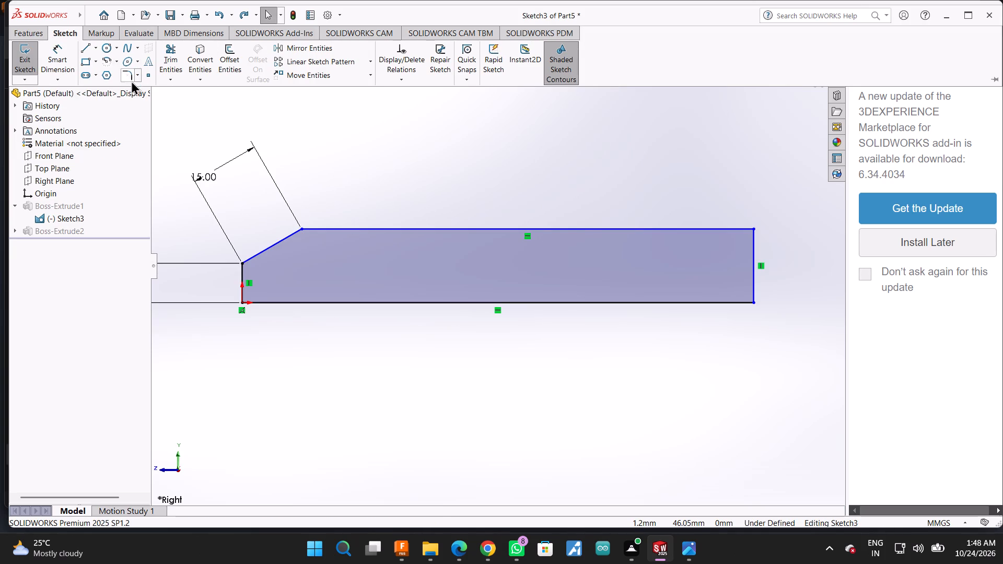
key(ctrl+z)
key(ctrl+z)
key(ctrl+z)
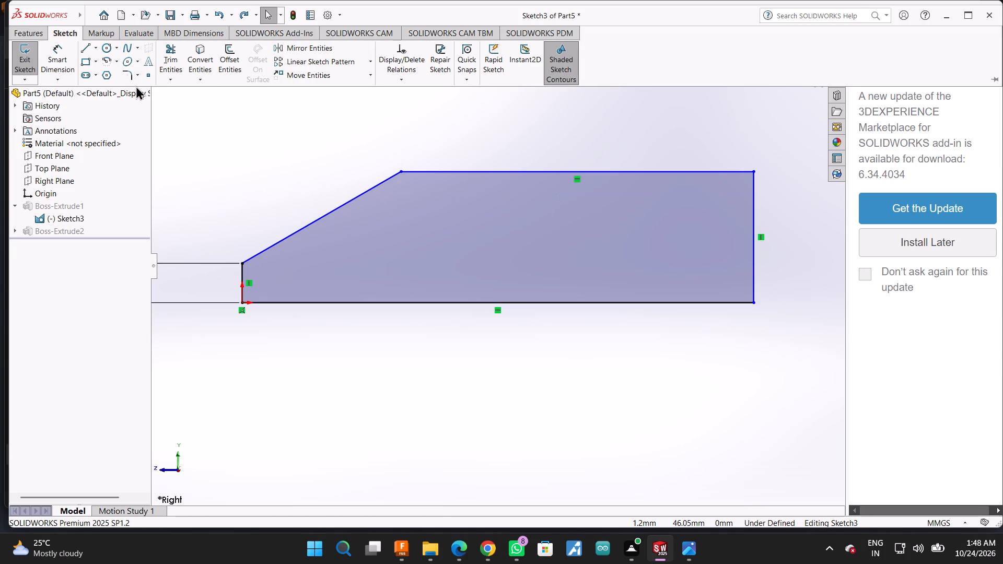
key(ctrl+z)
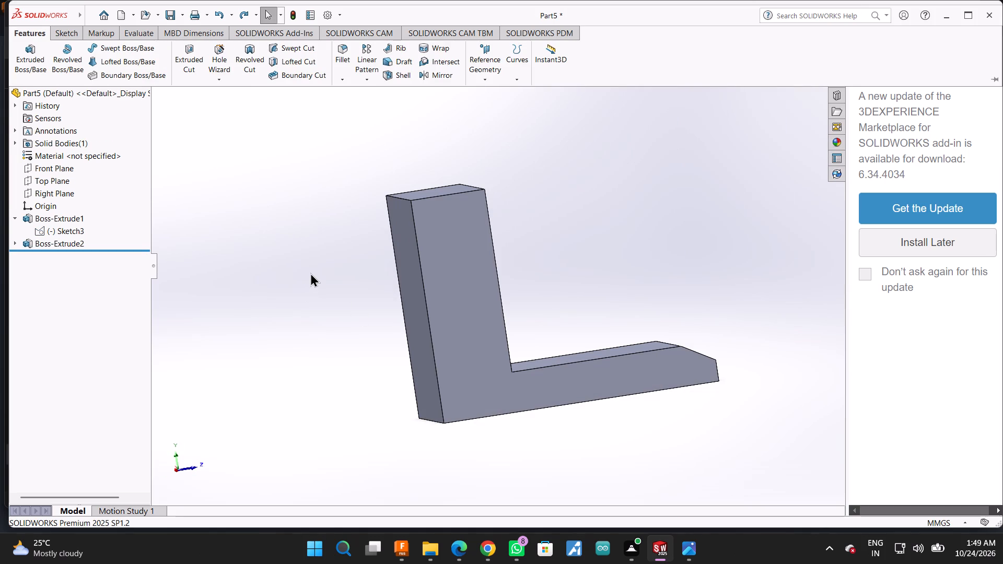
Undo the upright's extrusion and the dimensioned rectangle of its profile sketch, Sketch4.
key(ctrl+z)
key(ctrl+z)
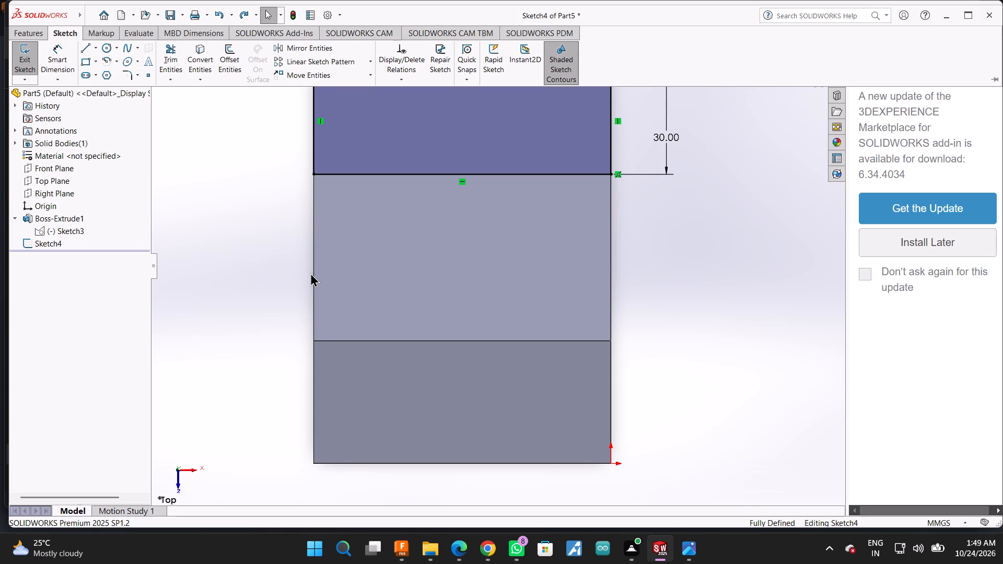
key(ctrl+z)
key(ctrl+z)
key(ctrl+z)
key(ctrl+z)
key(ctrl+z)
key(ctrl+z)
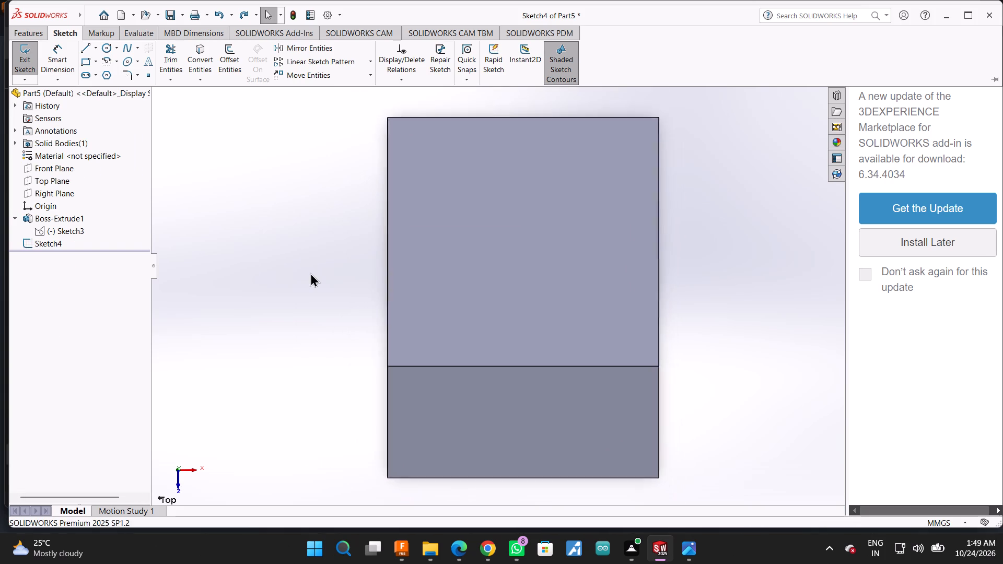
Undo the emptied Sketch4 and the base's extrusion to return to editing the base's profile sketch, Sketch3.
key(ctrl+z)
key(ctrl+z)
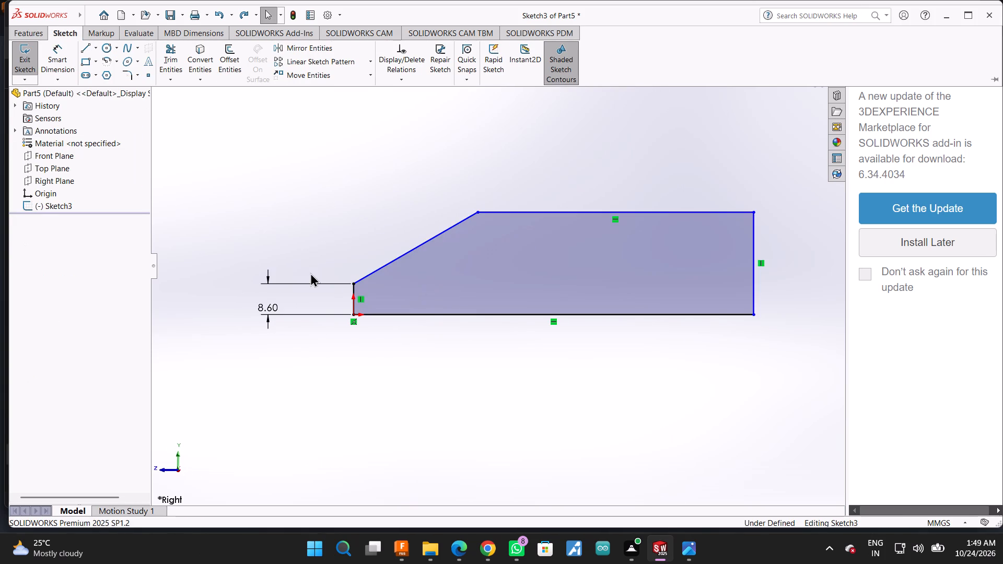
Undo the trims in Sketch3 as far back as the undo history allows.
key(ctrl+z)
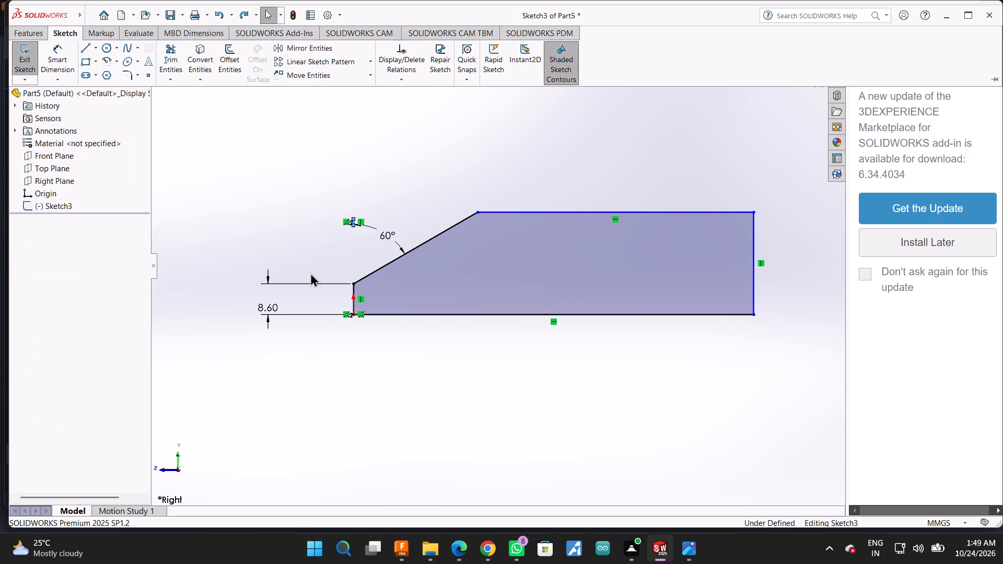
key(ctrl+z)
key(ctrl+z)
key(ctrl+z)
key(ctrl+z)
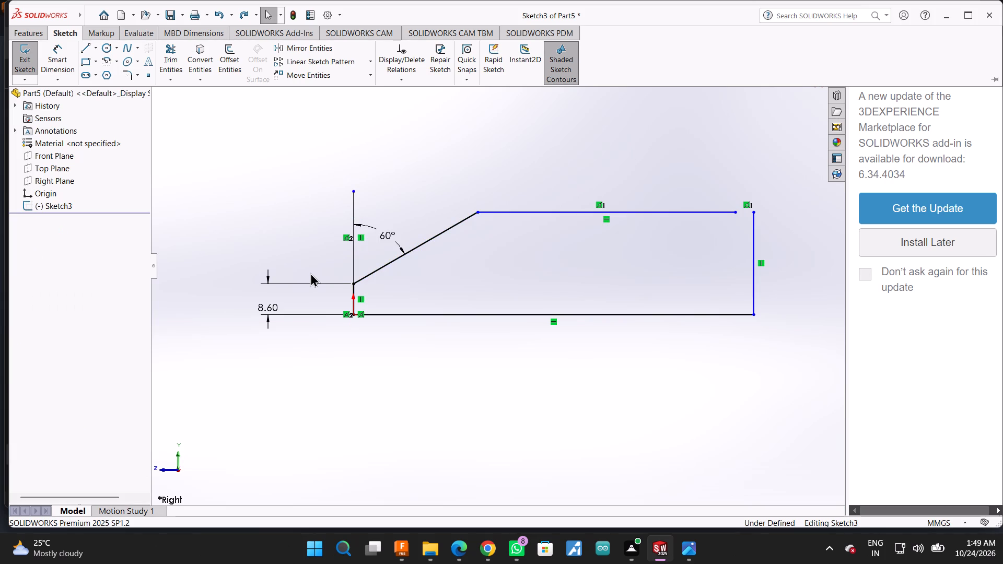
key(ctrl+z)
key(ctrl+z)
key(ctrl+z)
key(ctrl+z)
key(ctrl+z)
key(ctrl+z)
key(ctrl+z)
Trim away the sloped line, the far vertical line, the top horizontal line and the vertical line above the 8.60 mm edge.
click(163, 49)
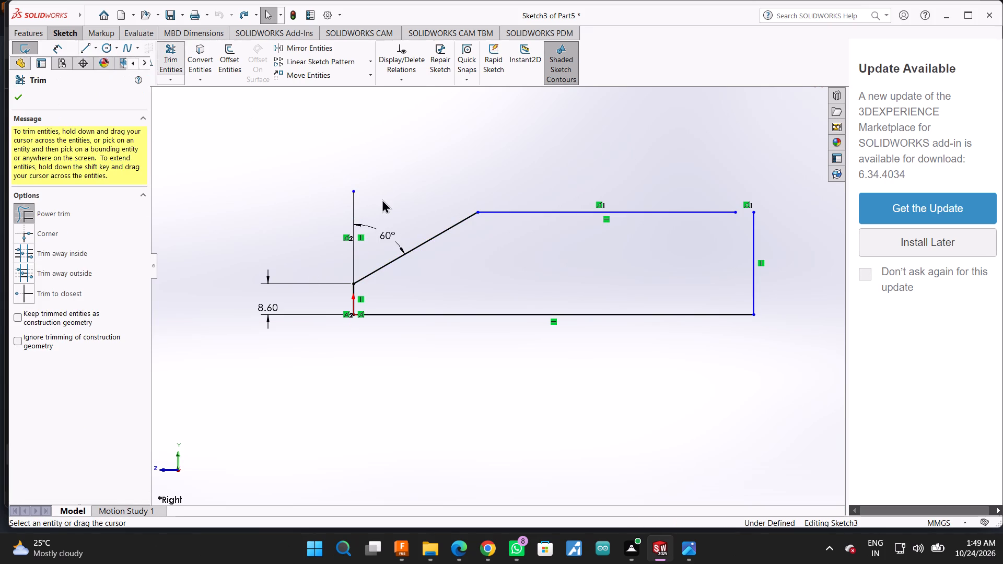
drag(382, 199, 668, 205)
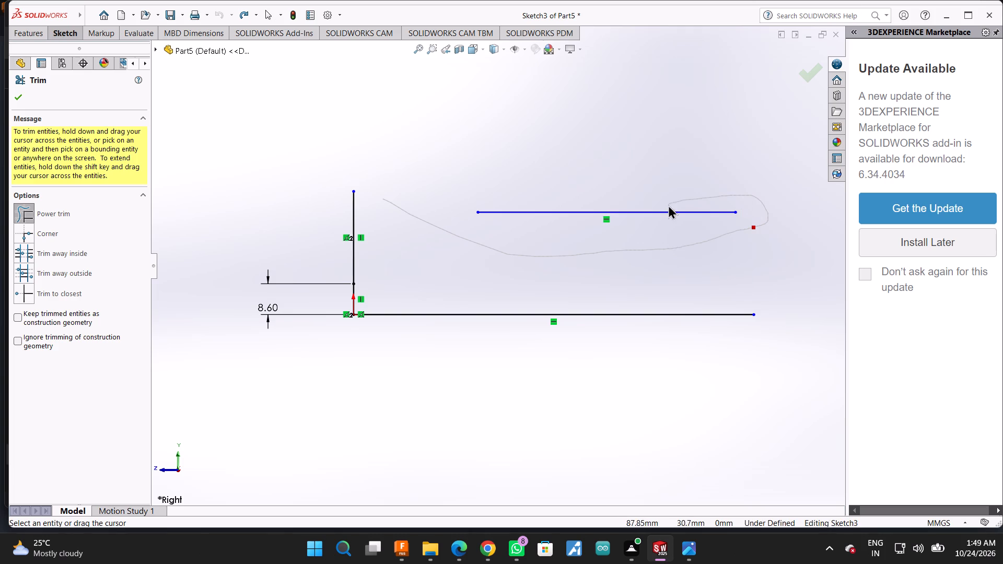
drag(668, 205, 657, 211)
drag(654, 174, 633, 232)
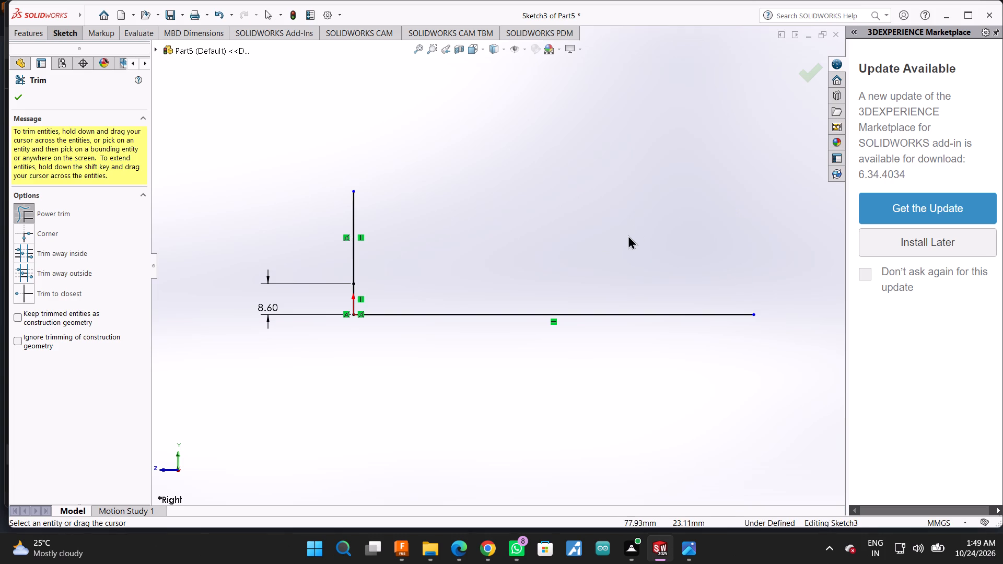
drag(323, 221, 358, 260)
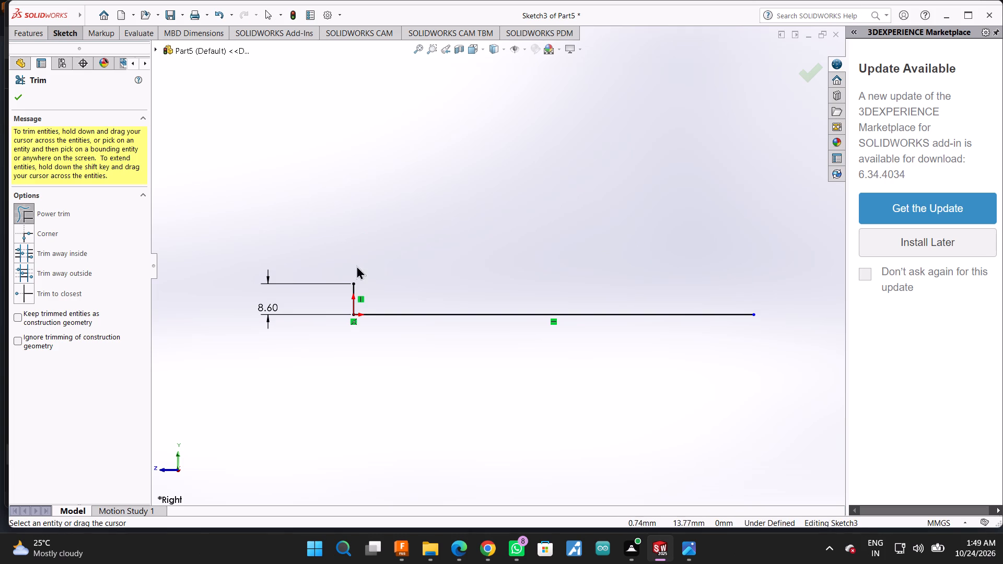
Draw a vertical line about 64 mm up from the bottom line's free end and a horizontal line about 10 mm inward from its top.
click(55, 29)
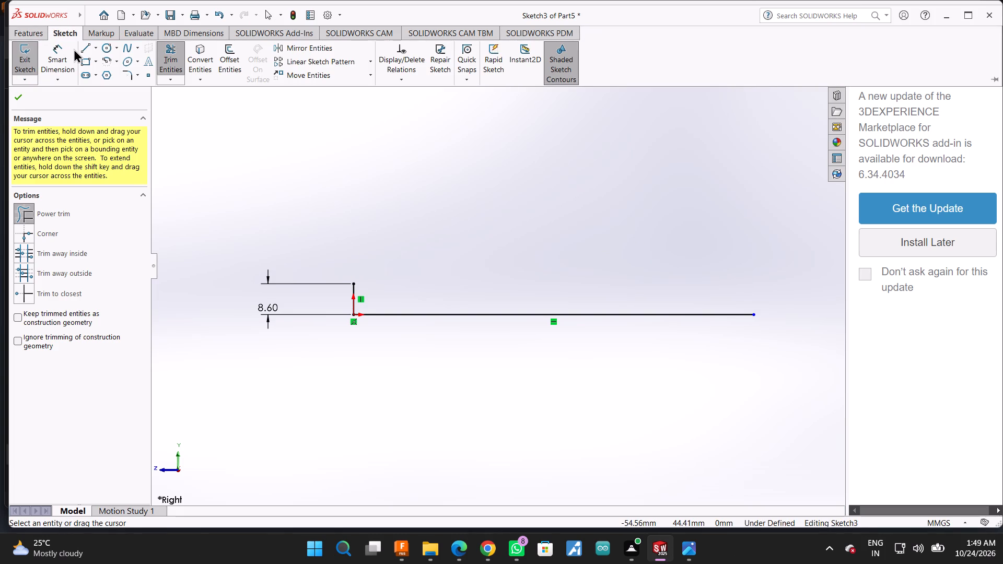
click(84, 43)
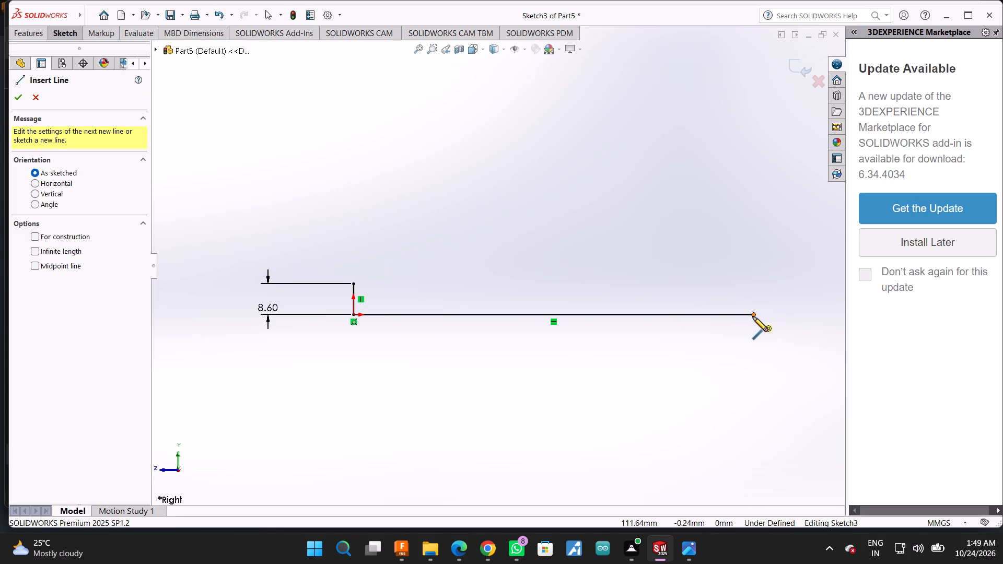
click(752, 316)
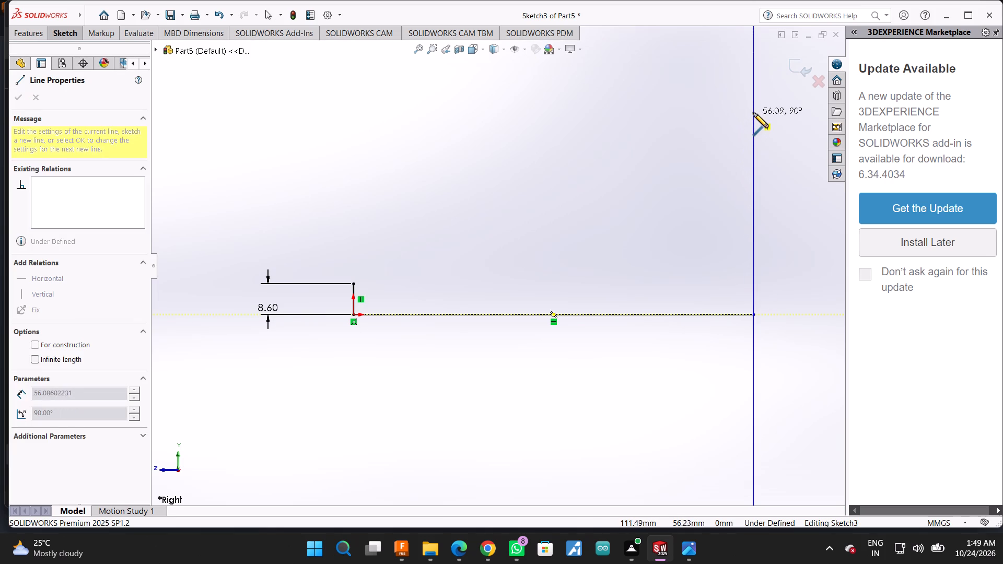
text(90)
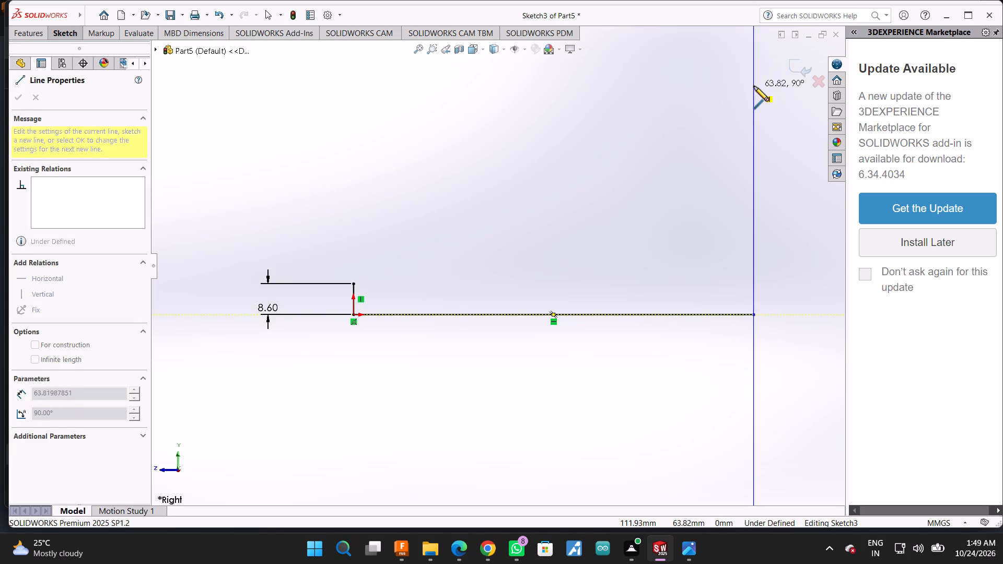
click(754, 86)
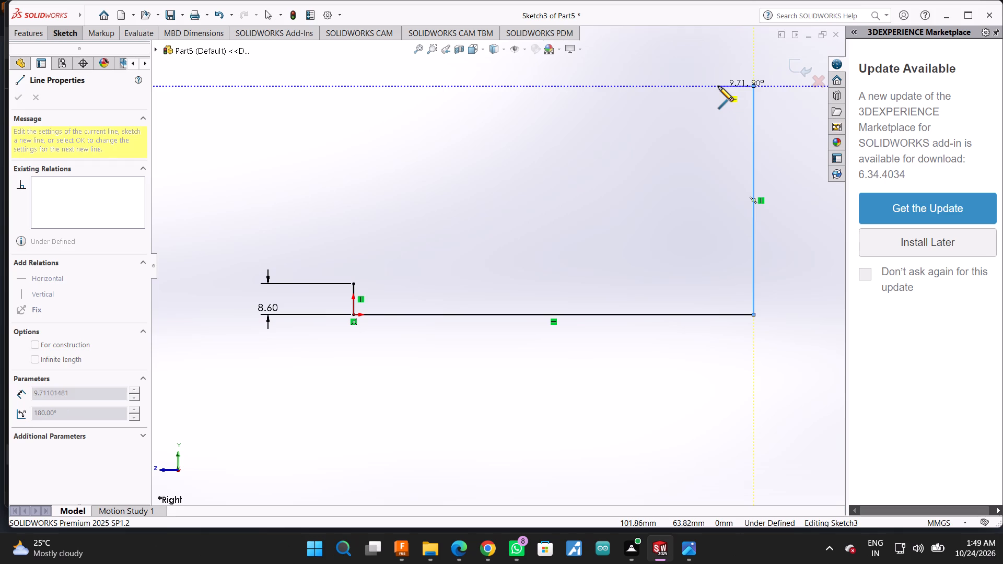
click(717, 86)
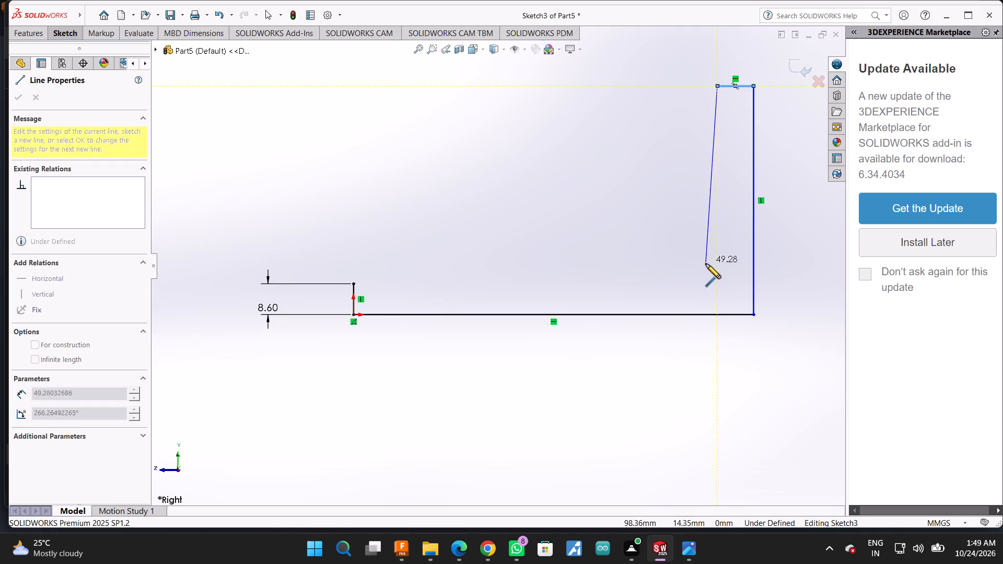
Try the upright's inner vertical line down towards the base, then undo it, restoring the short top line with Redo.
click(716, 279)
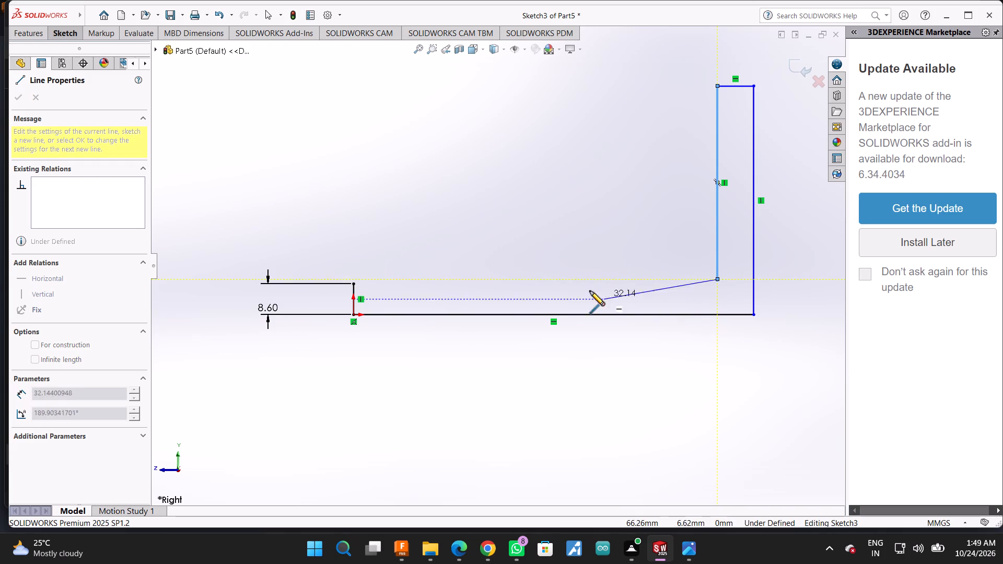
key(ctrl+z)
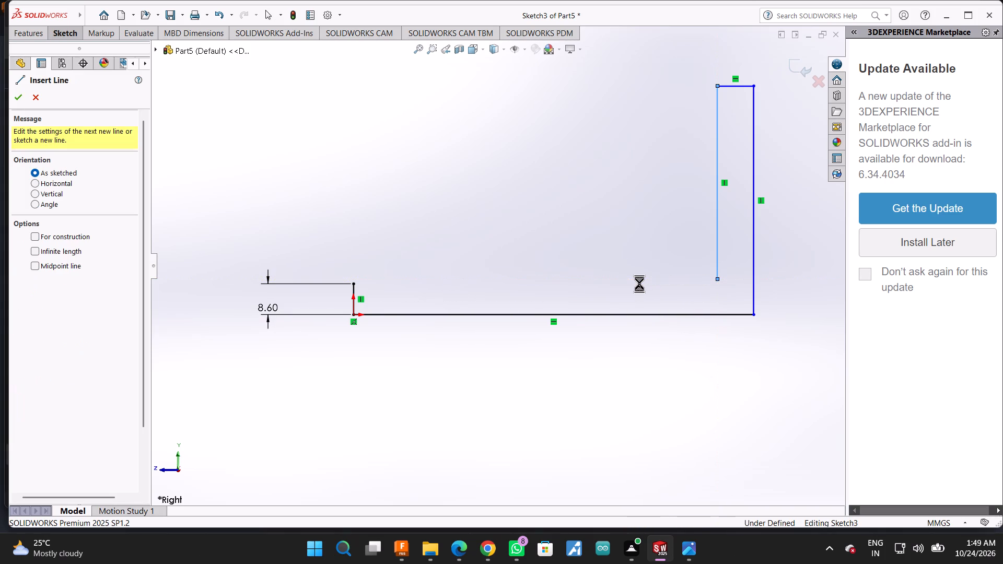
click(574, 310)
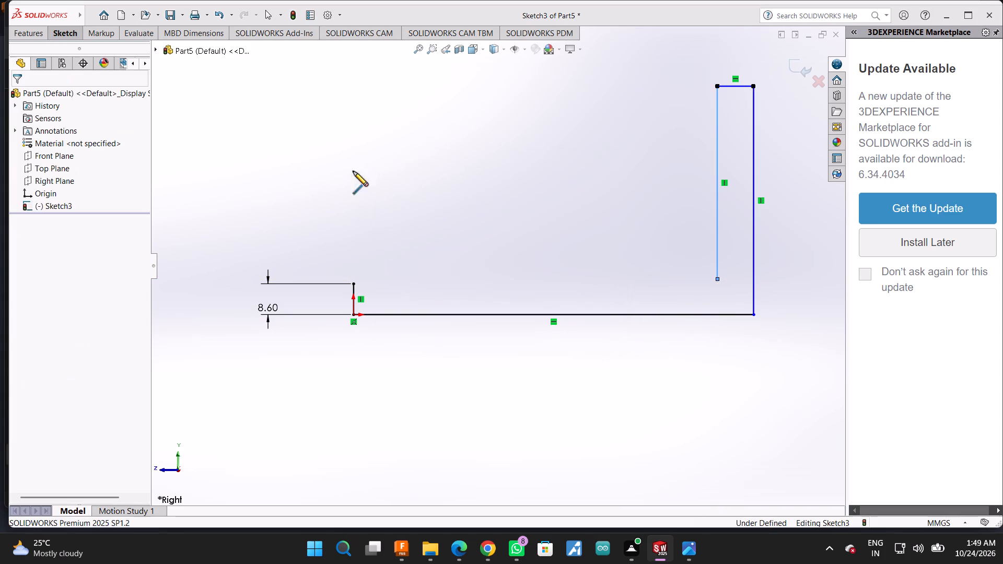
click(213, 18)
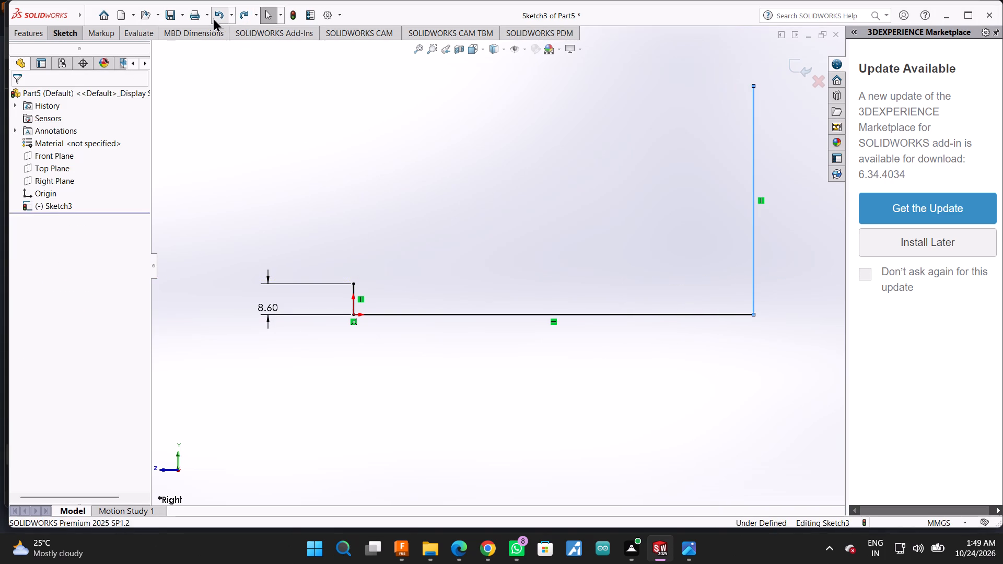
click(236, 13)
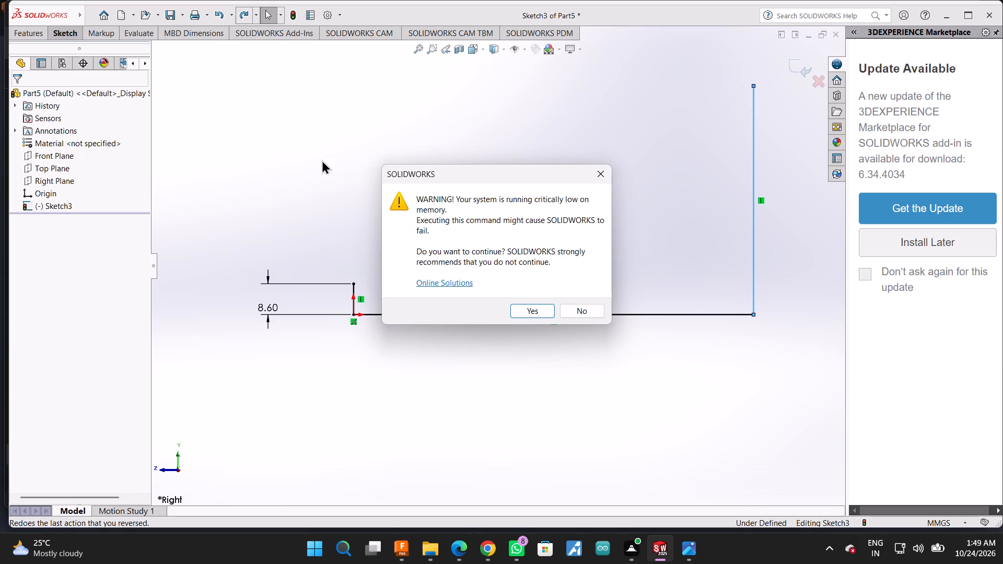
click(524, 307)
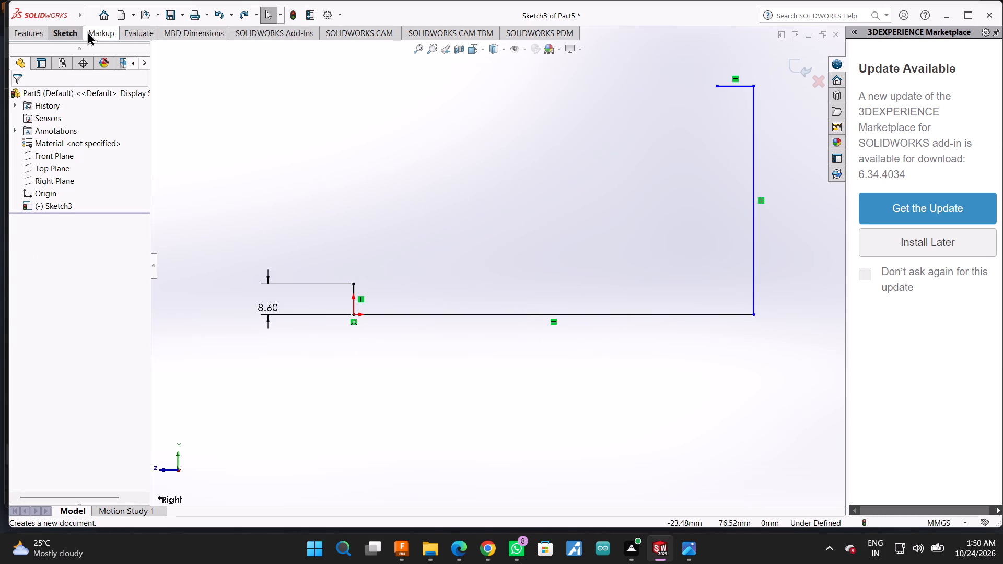
Draw a vertical line about 15 mm down from the short top line and close the profile with a sloped line to the 8.60 mm edge.
click(72, 32)
click(90, 45)
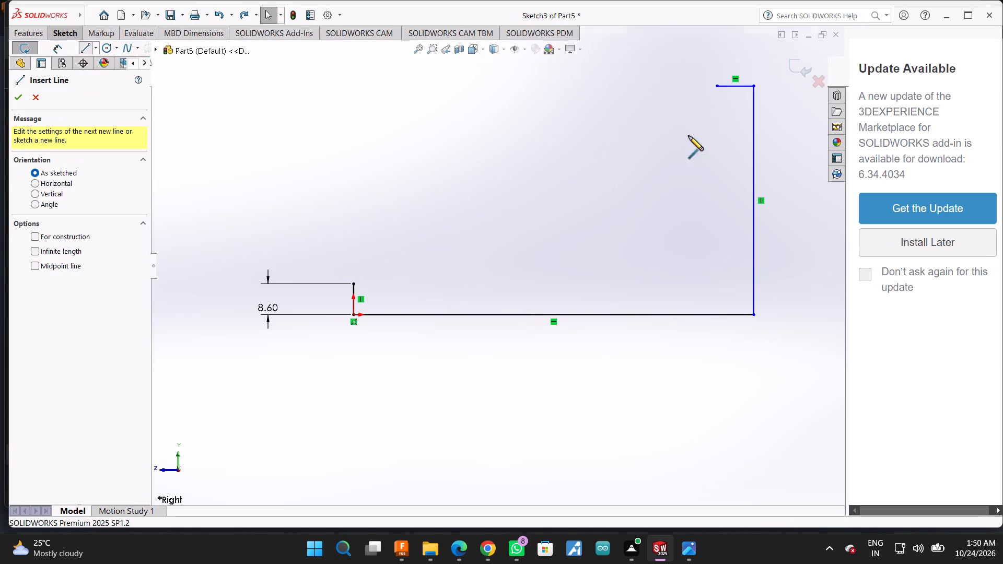
scroll(740, 264, up, 1)
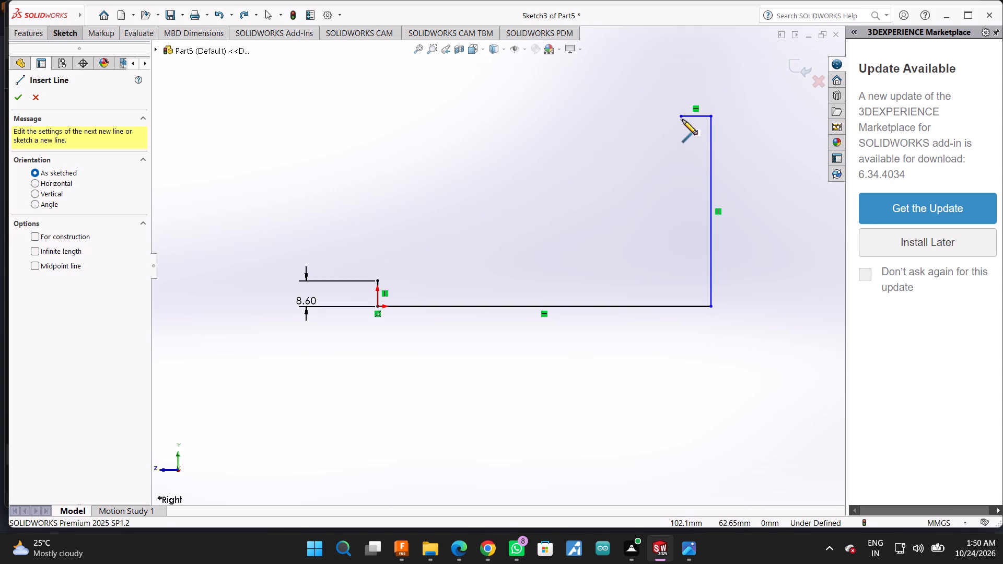
click(681, 118)
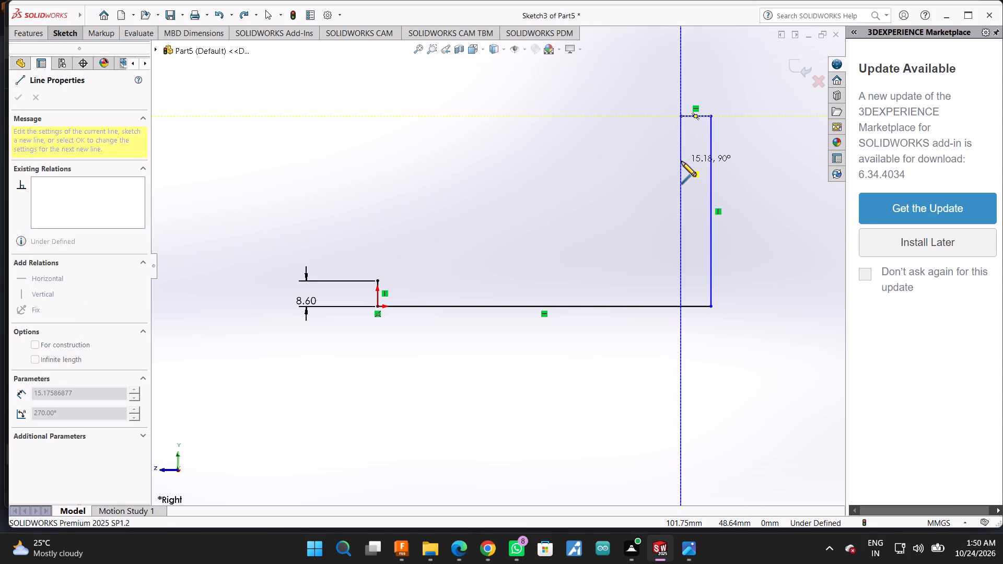
click(681, 161)
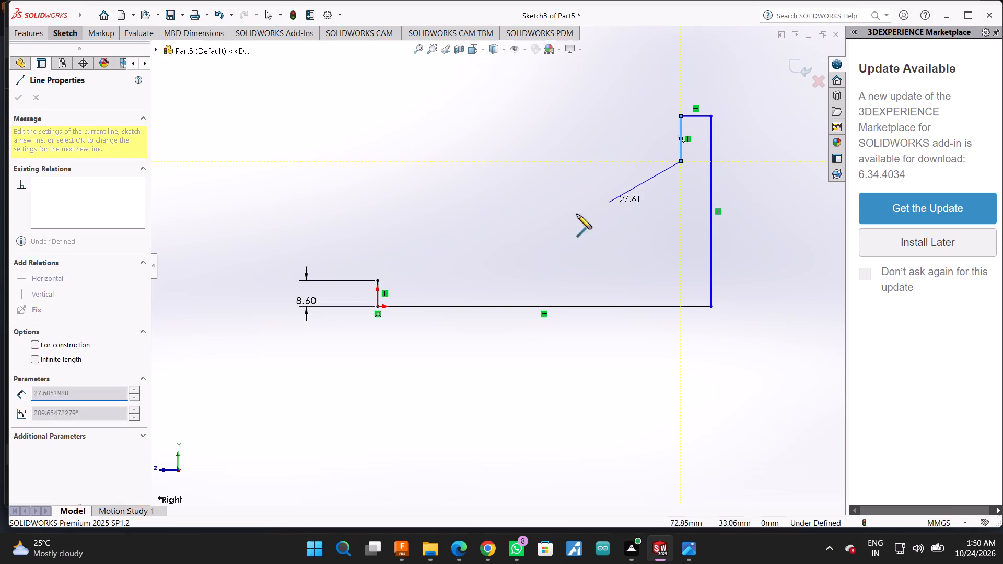
click(379, 280)
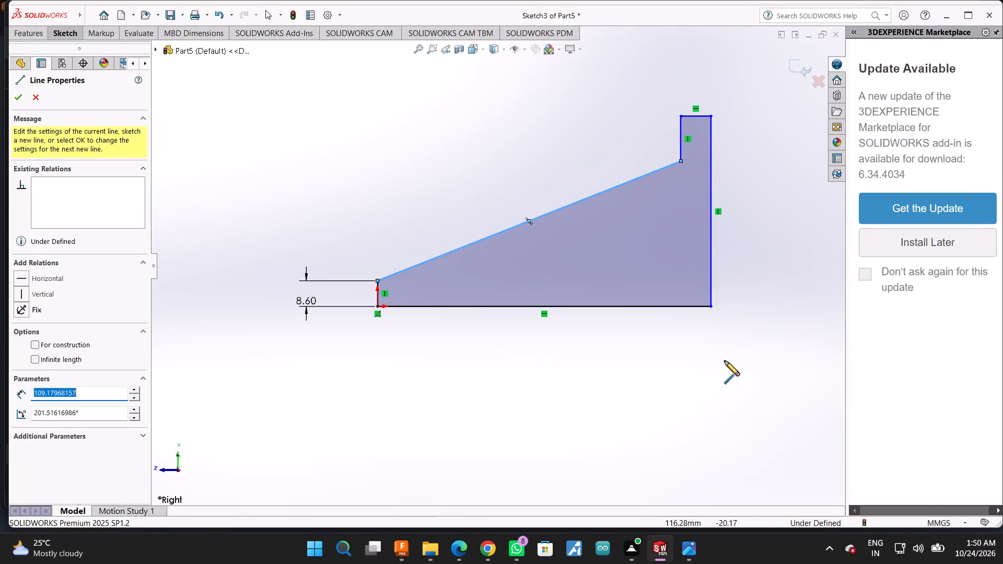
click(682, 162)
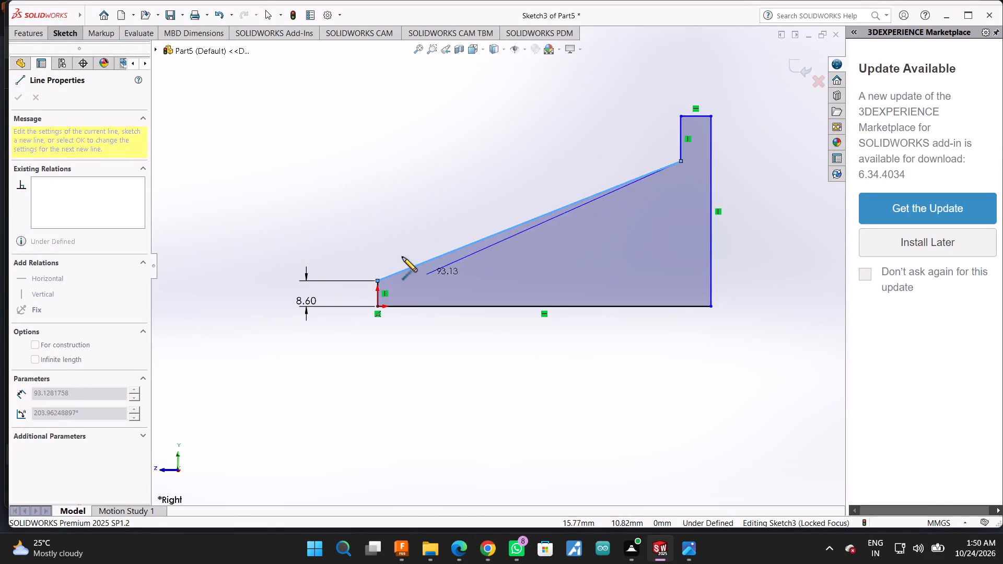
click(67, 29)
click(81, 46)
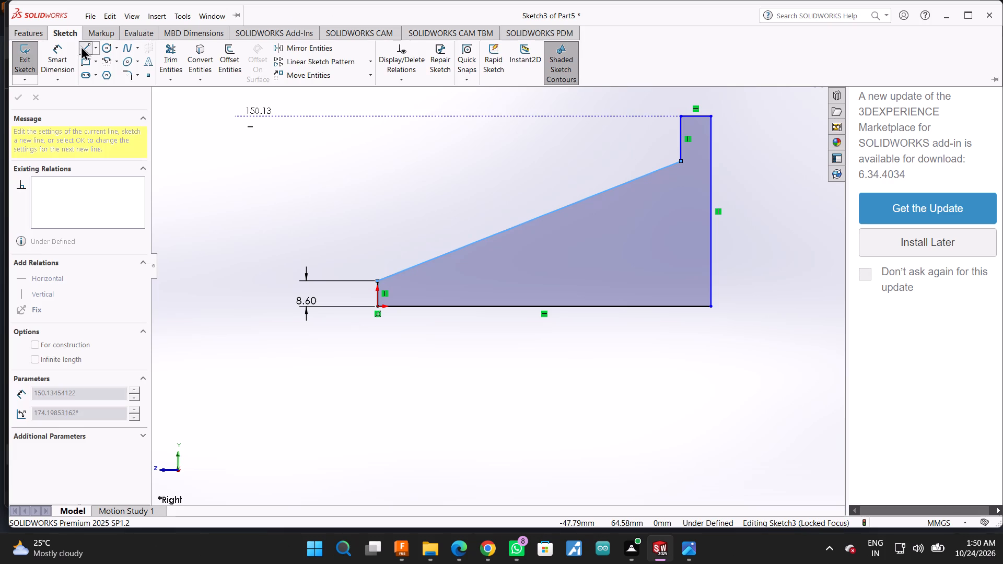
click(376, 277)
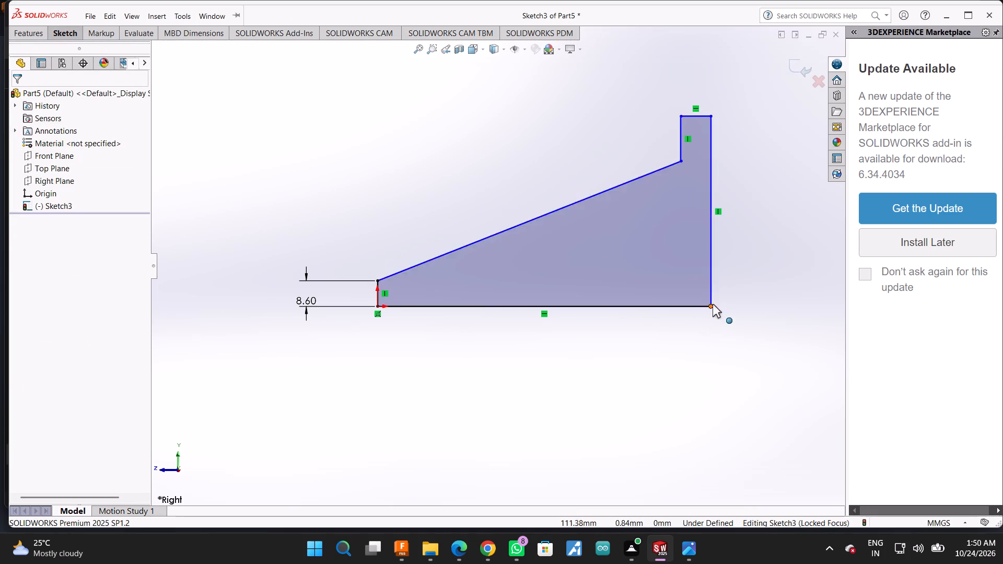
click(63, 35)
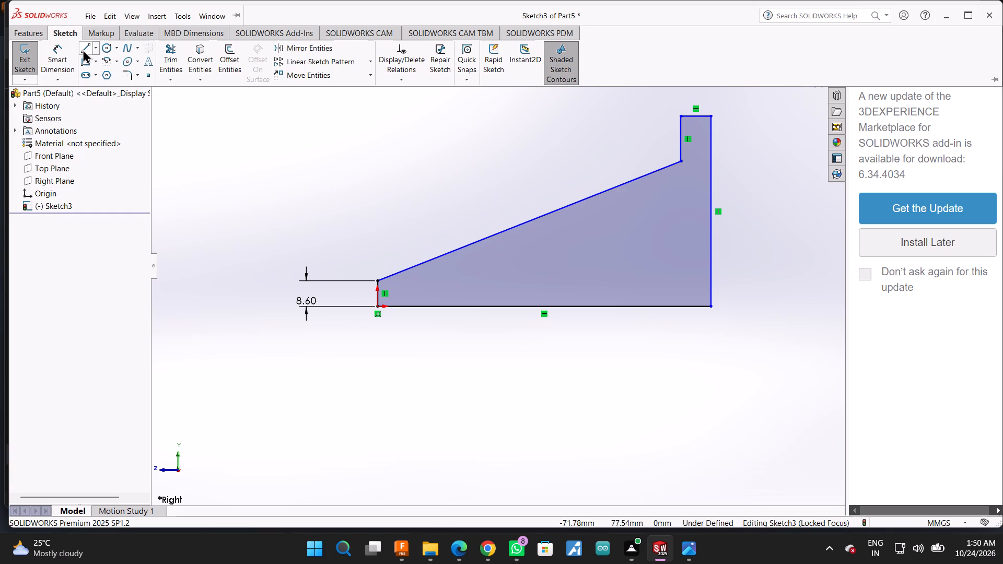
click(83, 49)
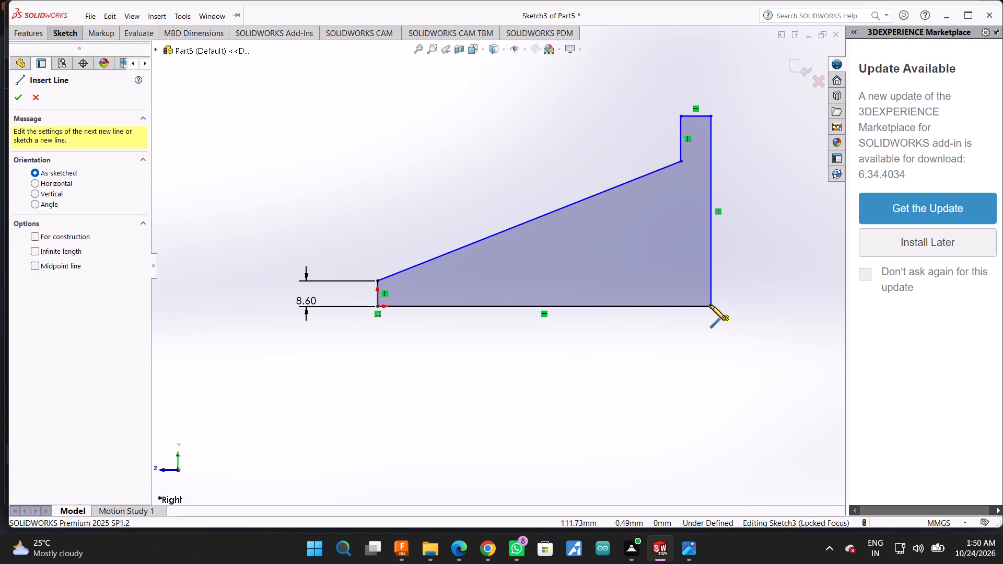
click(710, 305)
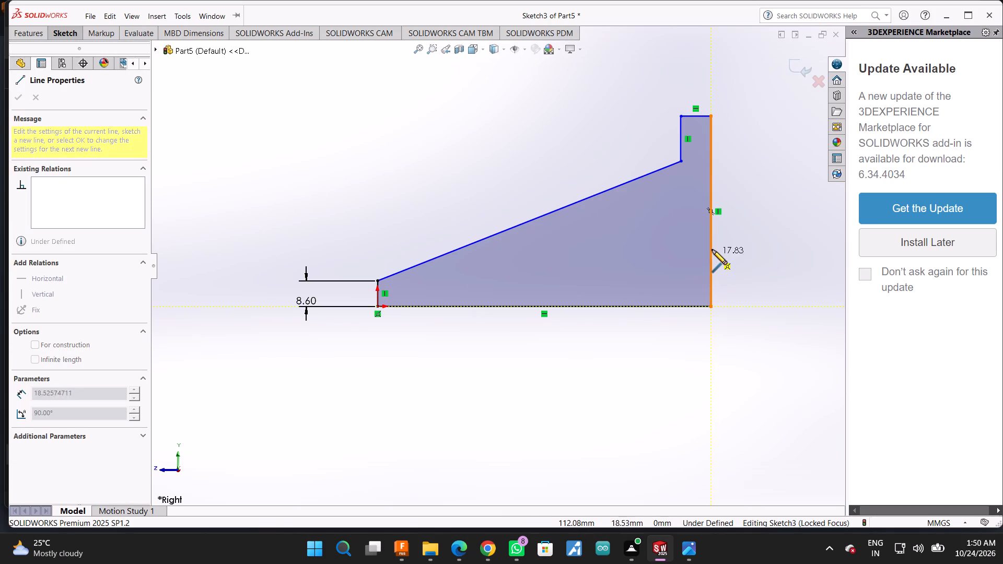
Set the existing height dimension of the short vertical edge at the origin to 10 mm.
click(62, 31)
click(53, 51)
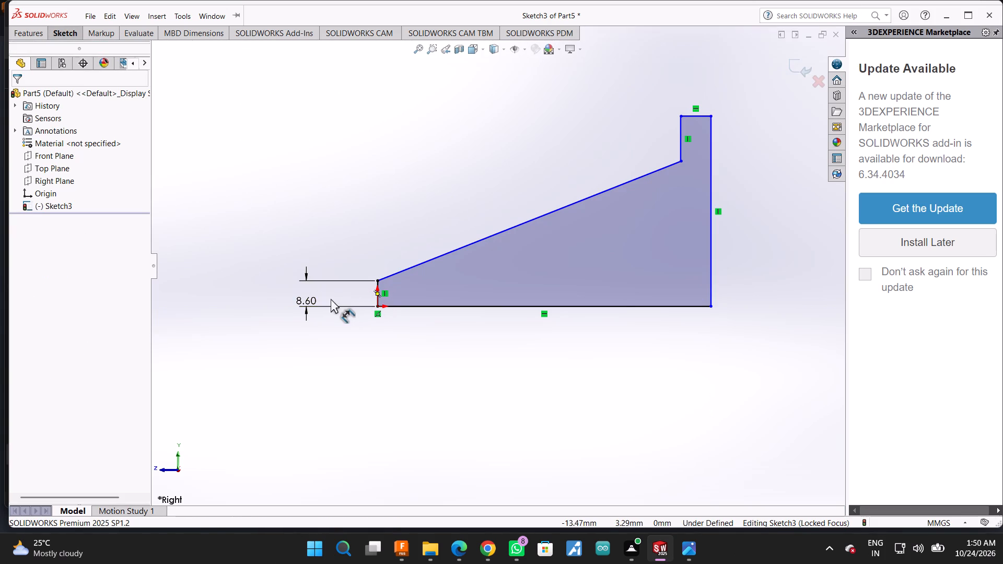
click(309, 300)
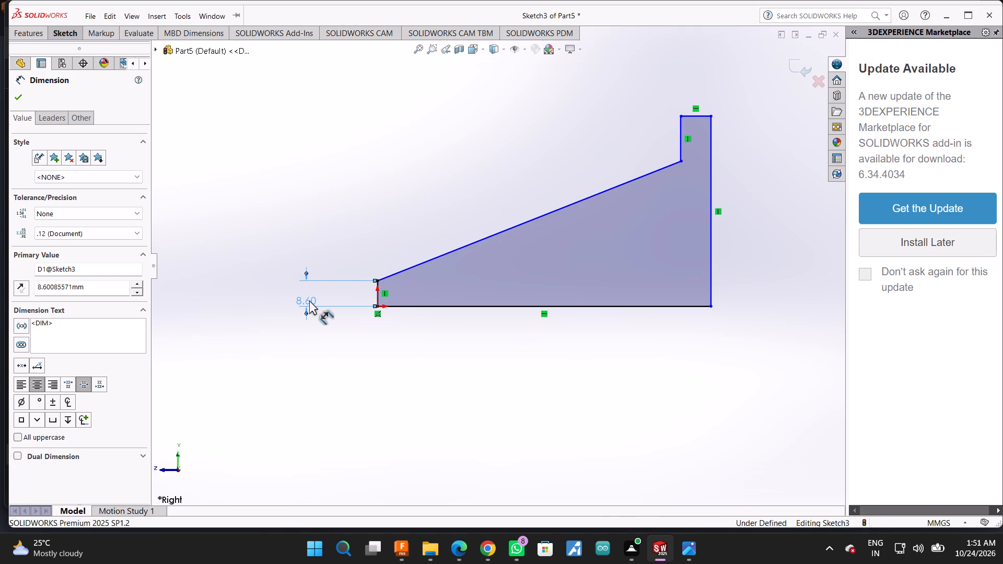
click(303, 301)
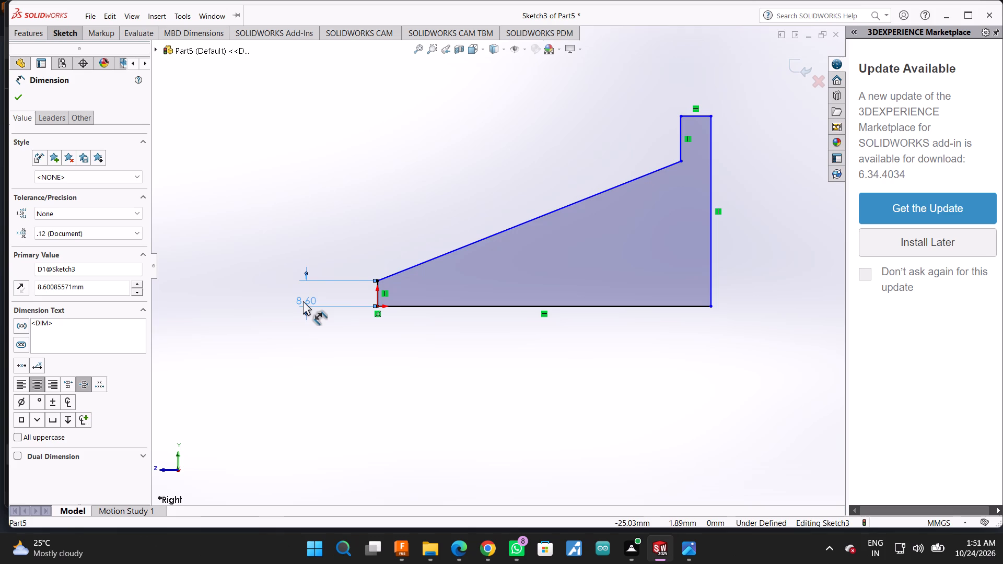
click(303, 292)
click(306, 299)
click(79, 32)
click(59, 52)
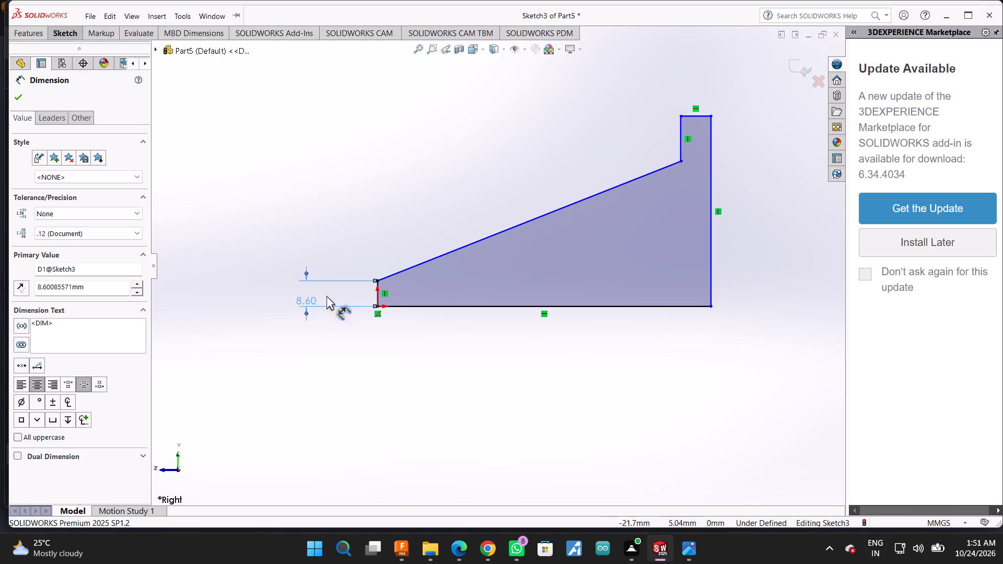
click(305, 305)
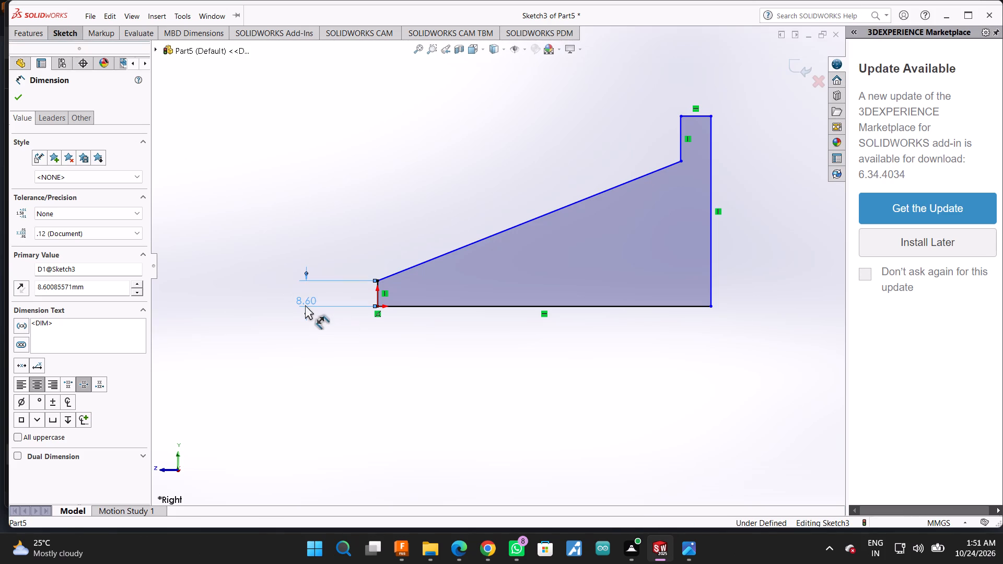
click(69, 284)
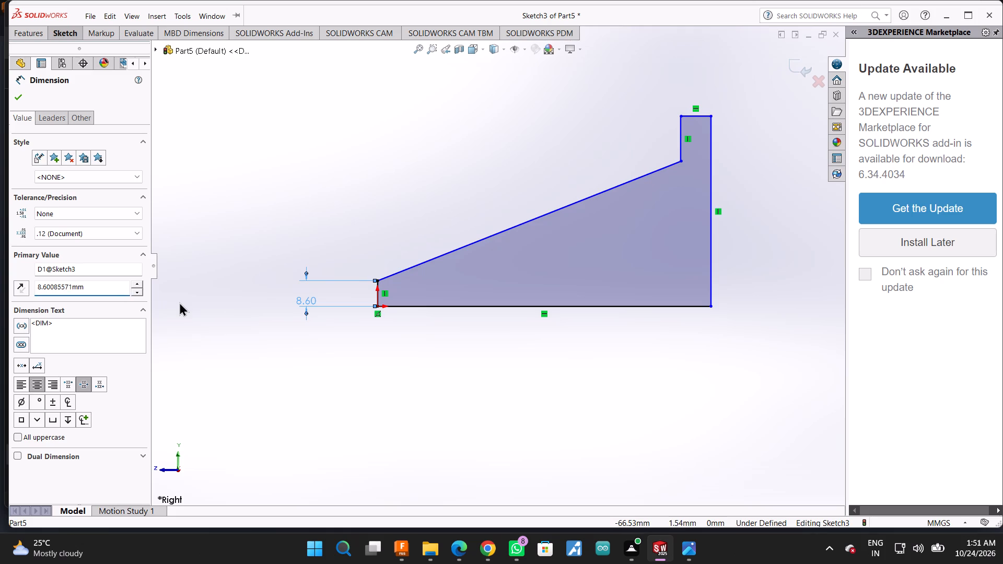
key(Right)
key(Down)
key(Left)
key(BackSpace)
key(BackSpace)
key(BackSpace)
key(BackSpace)
key(BackSpace)
key(BackSpace)
key(BackSpace)
key(BackSpace)
key(BackSpace)
key(BackSpace)
key(BackSpace)
key(BackSpace)
key(BackSpace)
key(BackSpace)
text(10)
key(Return)
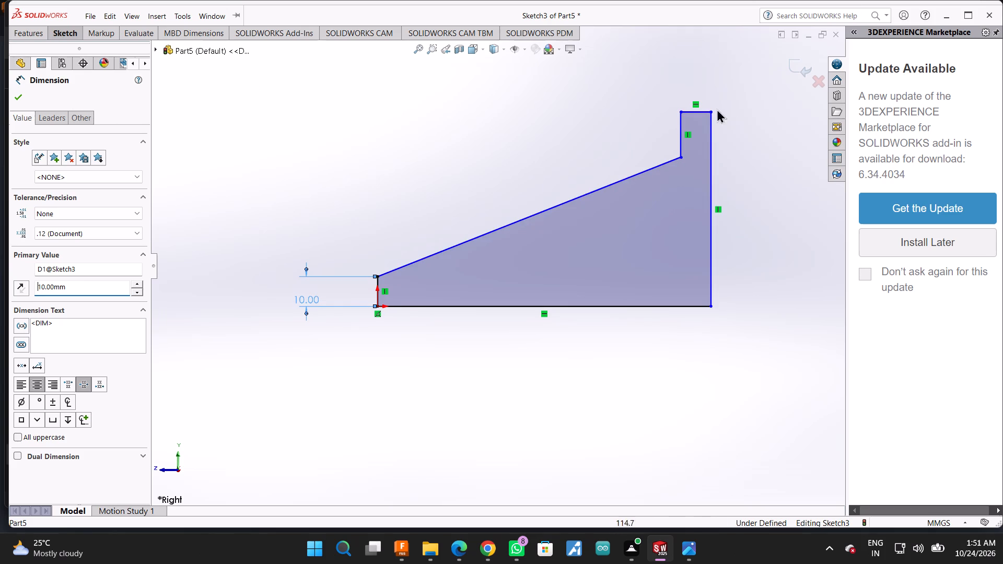
Dimension the upright's full-height outer vertical line at 90 mm with Smart Dimension.
click(691, 110)
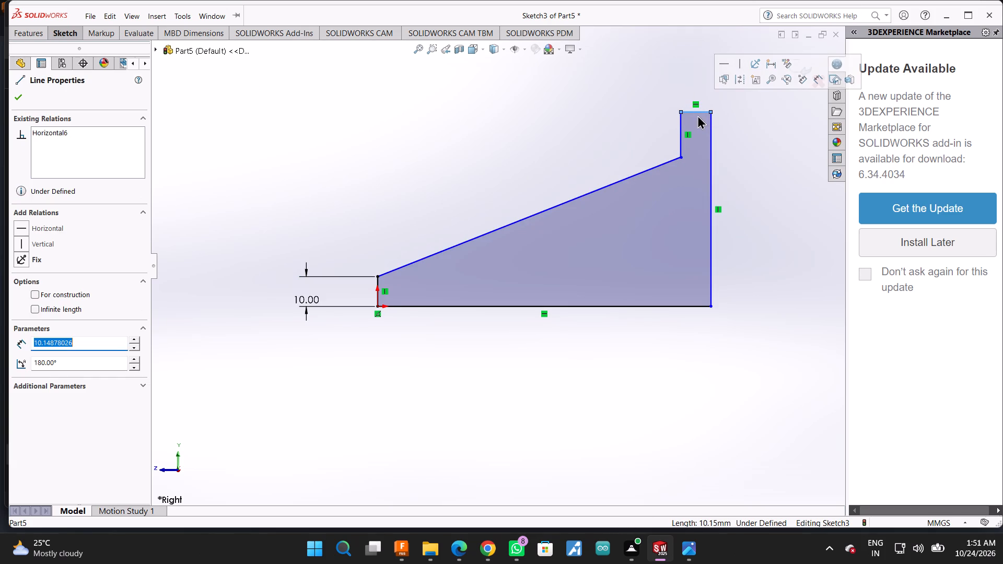
click(698, 111)
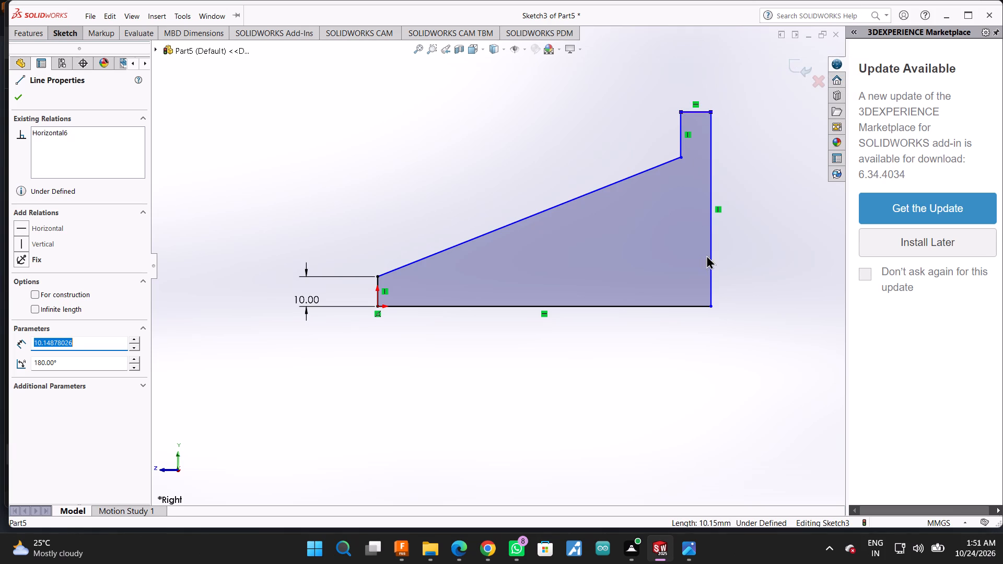
click(710, 255)
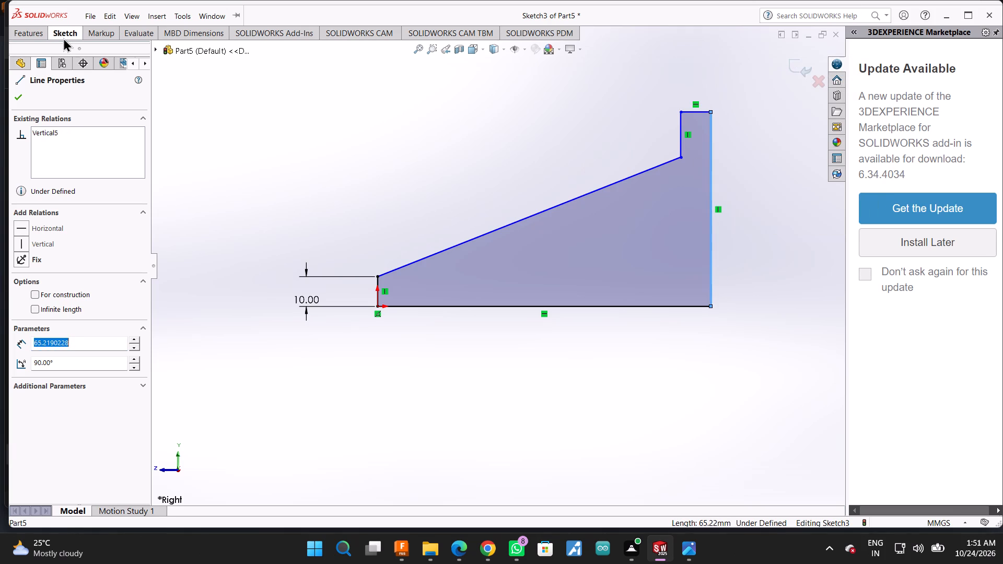
click(63, 38)
click(63, 51)
click(712, 198)
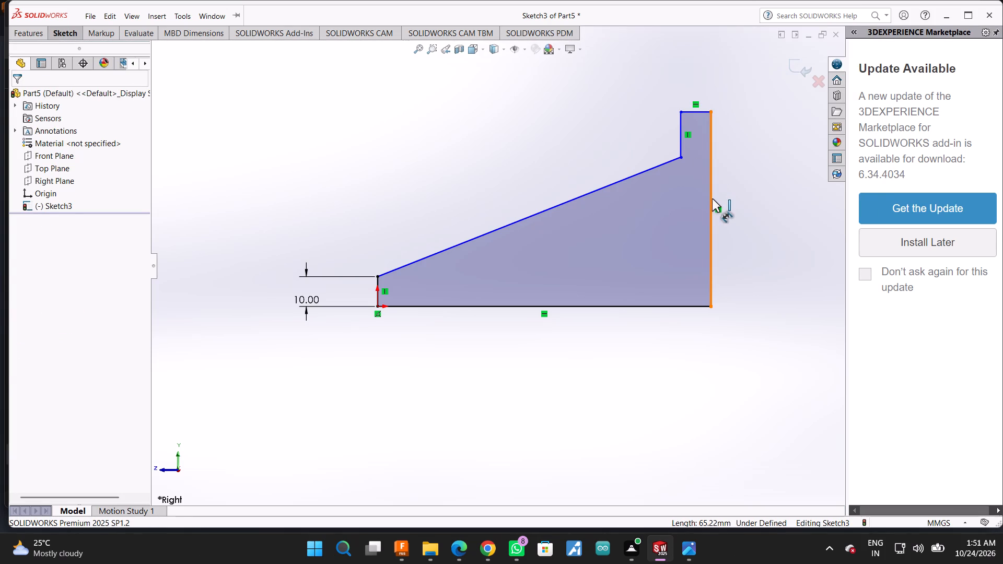
click(761, 198)
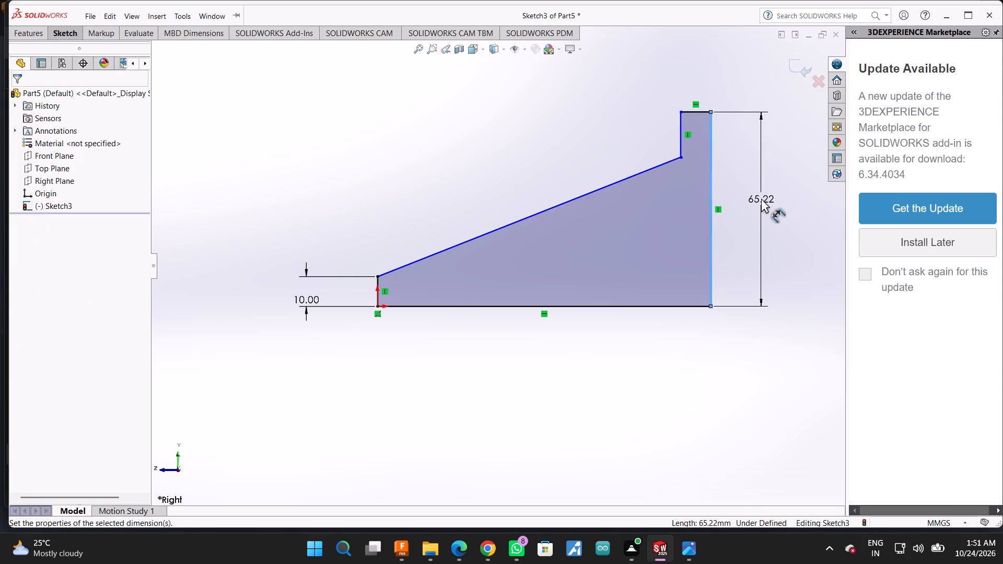
text(90)
key(Return)
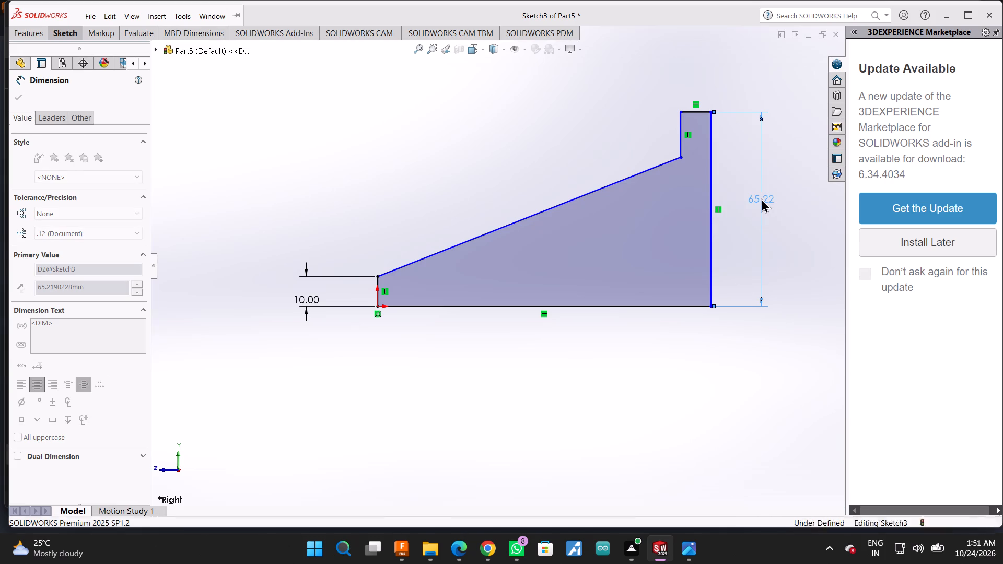
Dimension the profile's horizontal bottom line at 150 mm, placing the dimension below it.
click(661, 305)
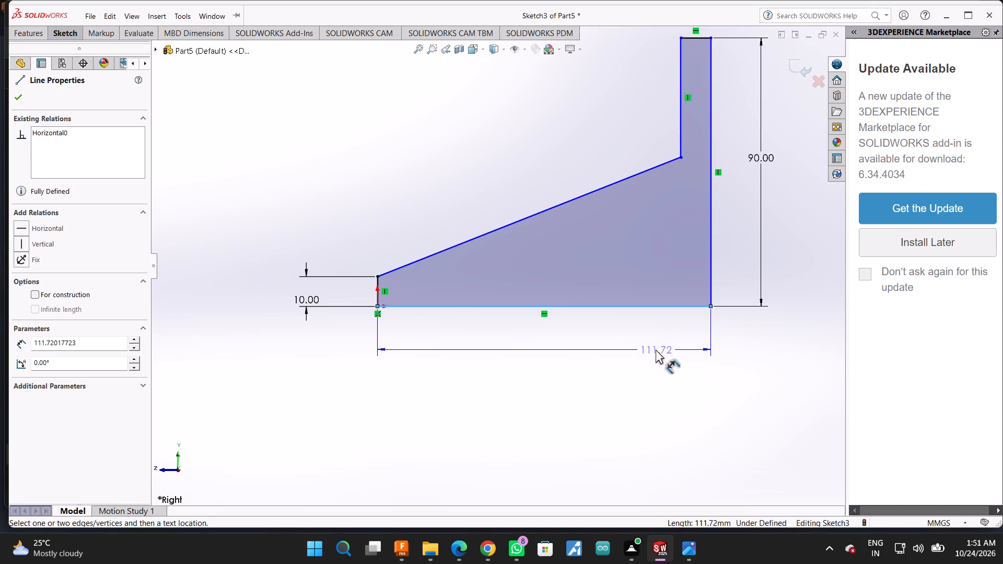
click(656, 349)
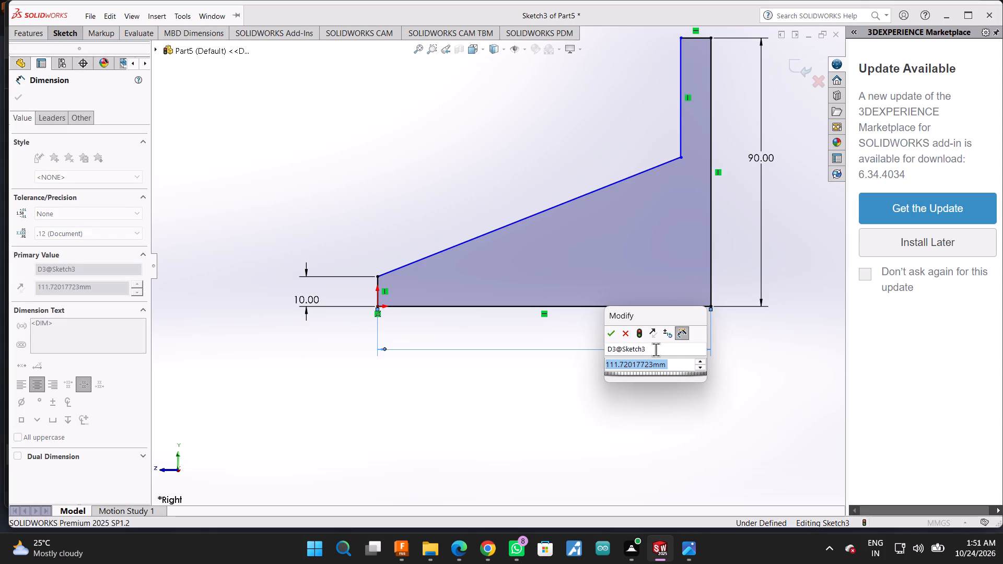
text(10)
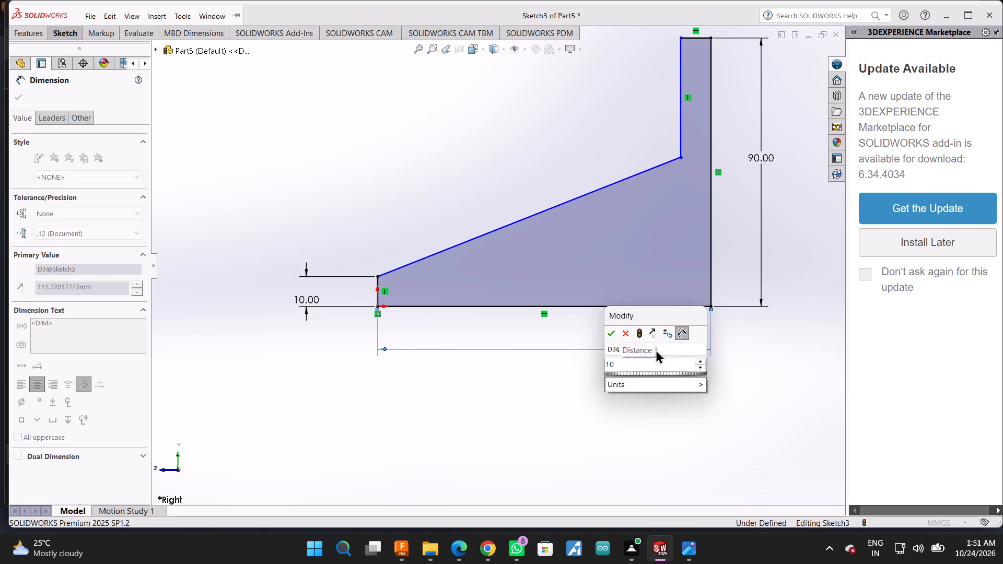
key(BackSpace)
text(50)
key(Return)
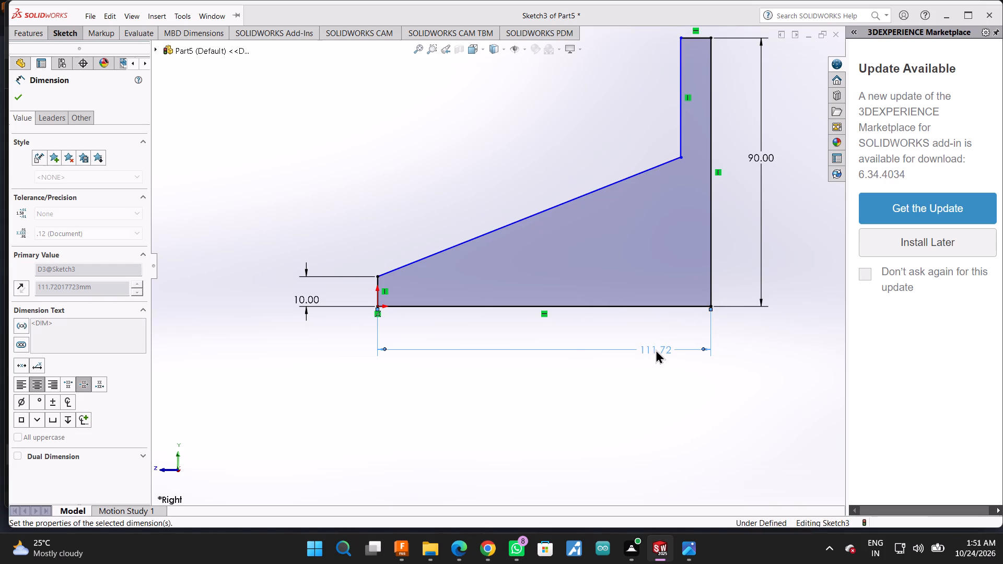
Dimension the horizontal line at the top of the upright at 30 mm.
scroll(656, 349, up, 2)
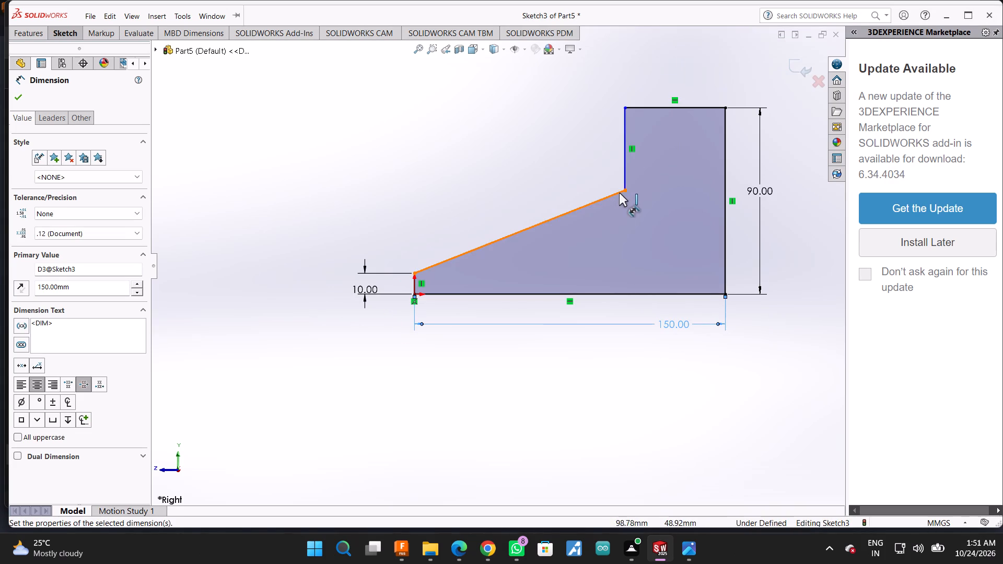
click(681, 105)
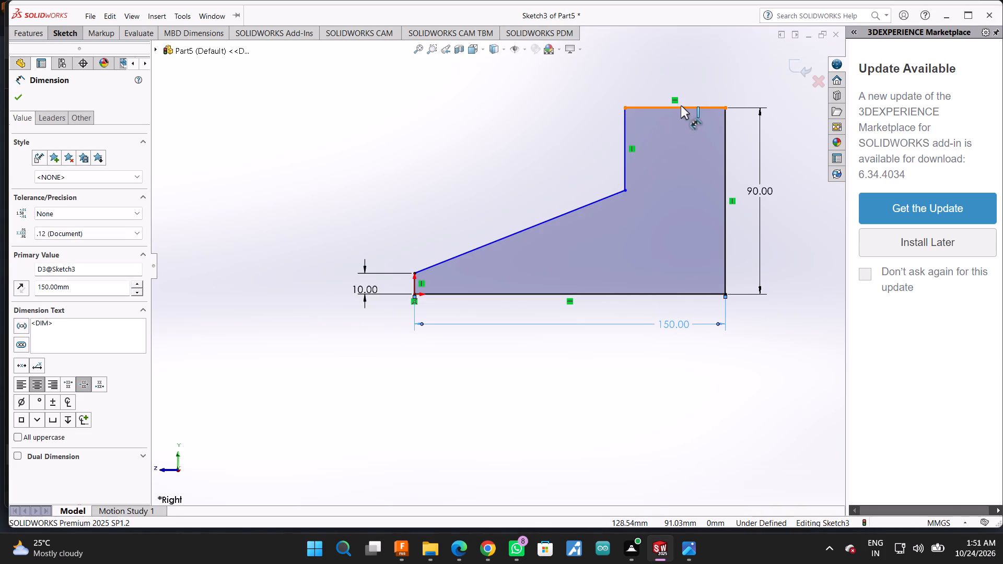
click(694, 55)
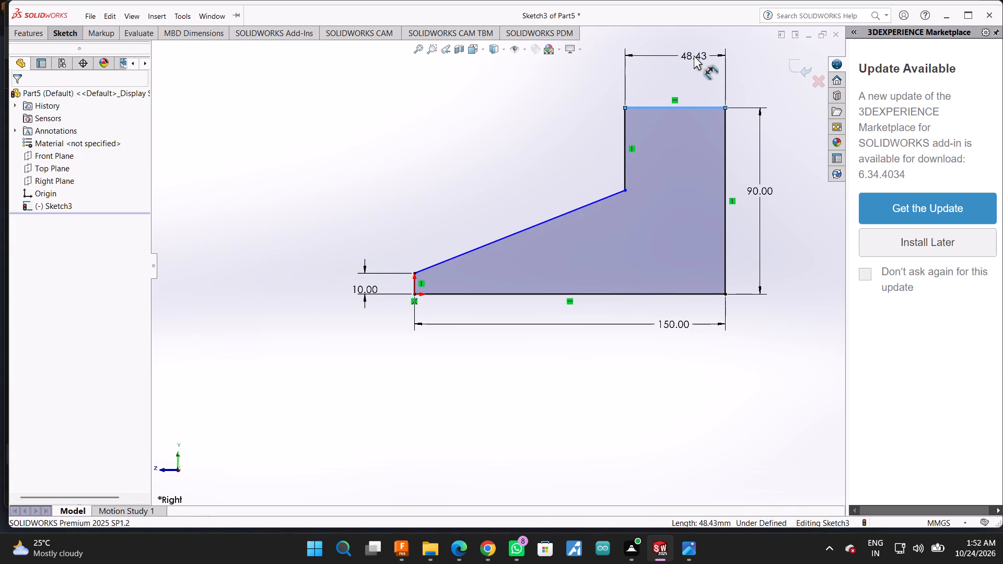
text(30)
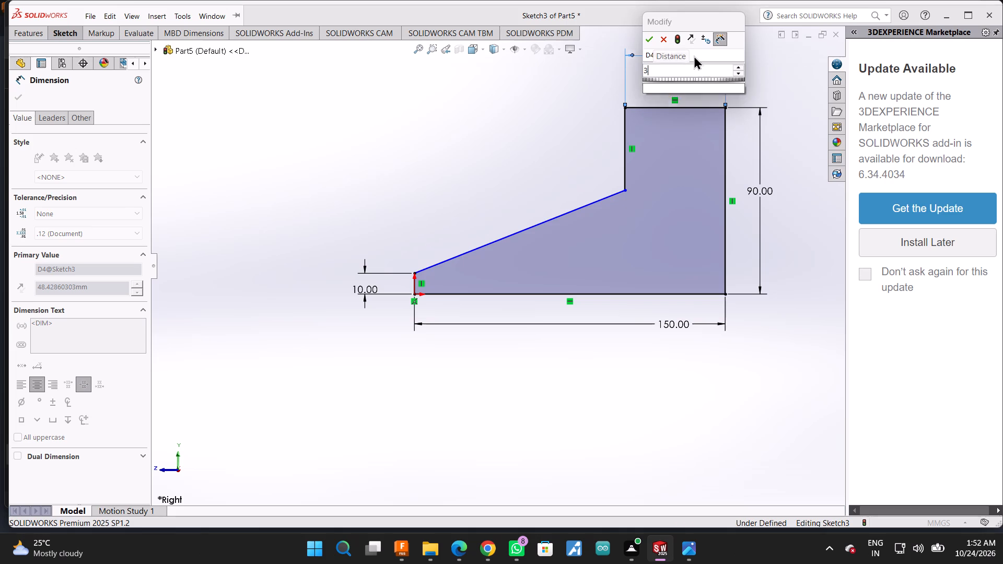
key(Return)
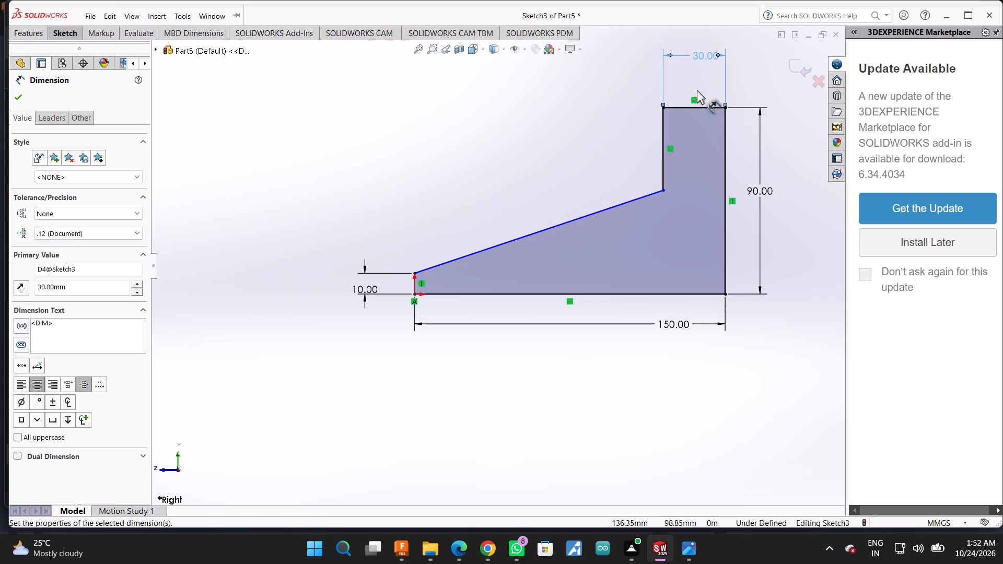
Dimension the upright's short inner vertical line, between the top line and the sloped line, at 20 mm.
click(662, 166)
click(784, 142)
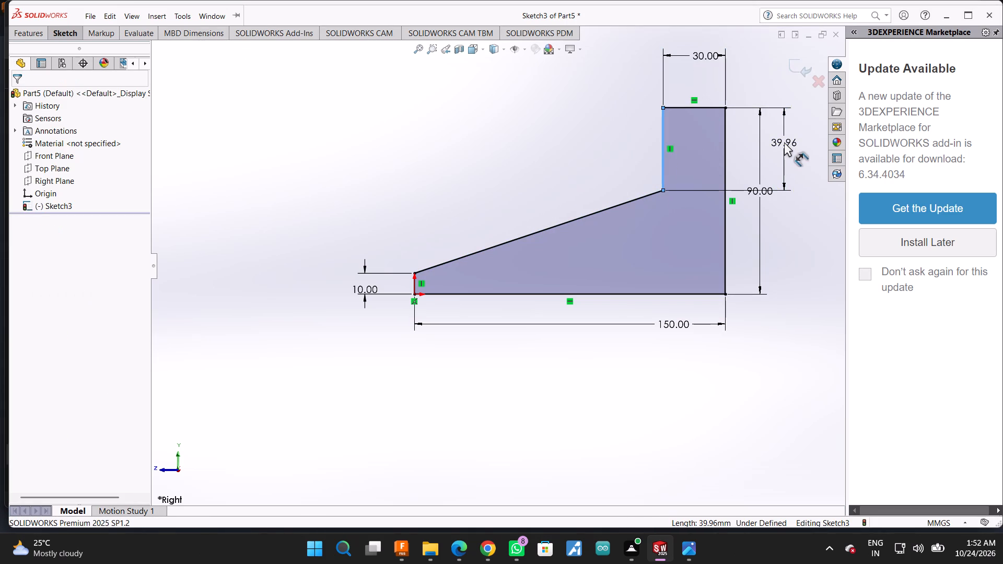
text(20)
key(Return)
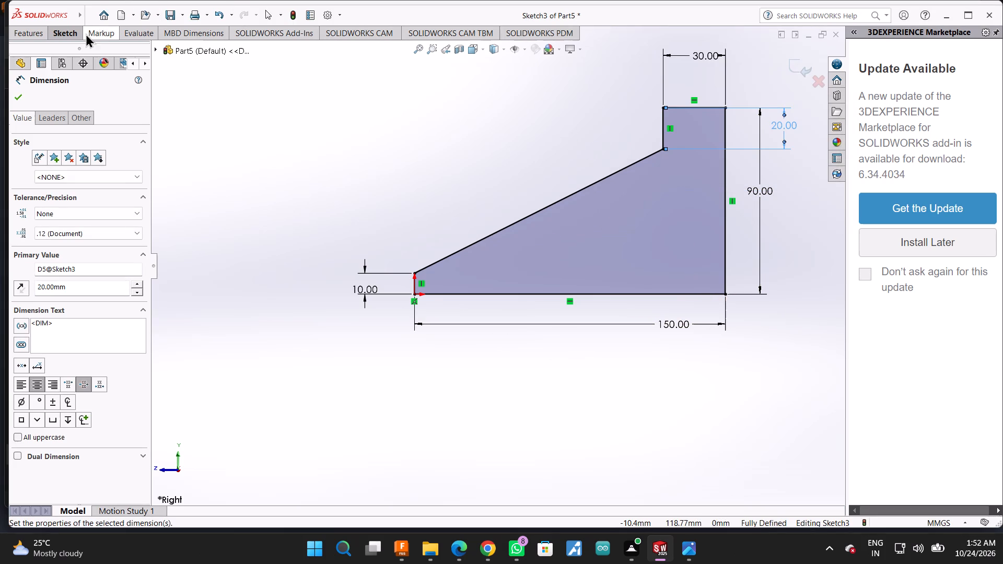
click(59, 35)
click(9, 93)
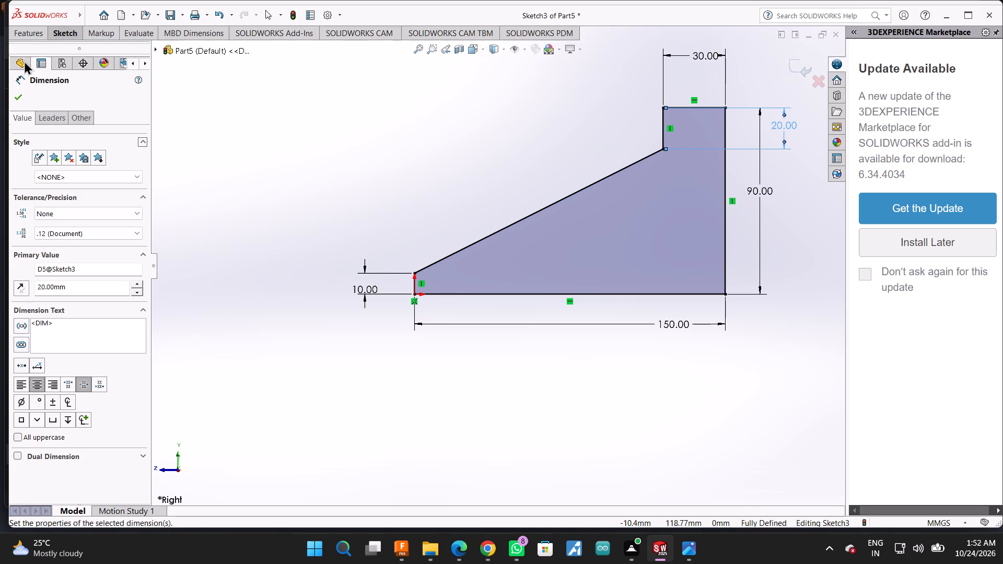
Sketch a vertical line about 47 mm long straight down from the corner where the upright's short inner line meets the sloped line.
click(52, 33)
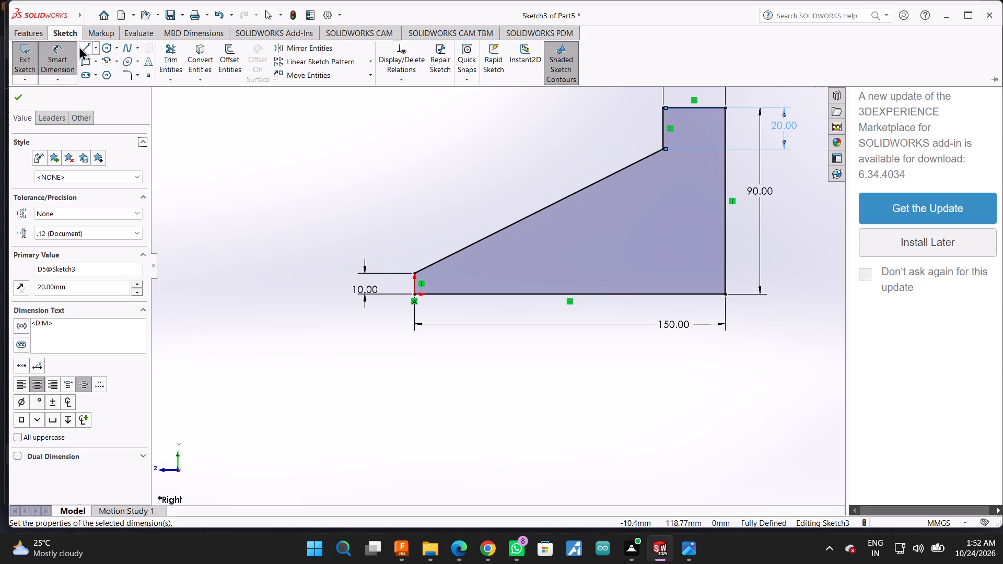
click(80, 45)
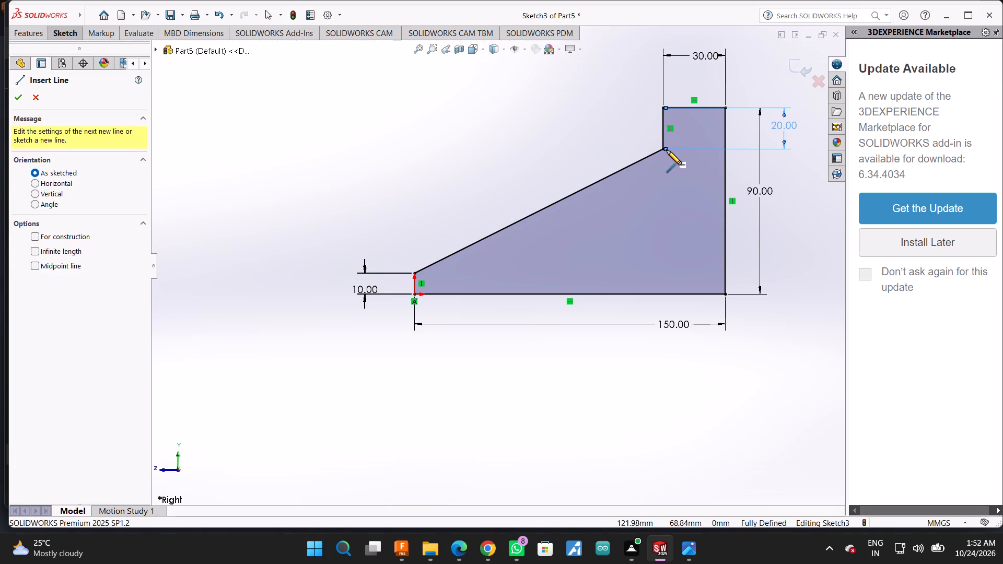
scroll(663, 147, down, 5)
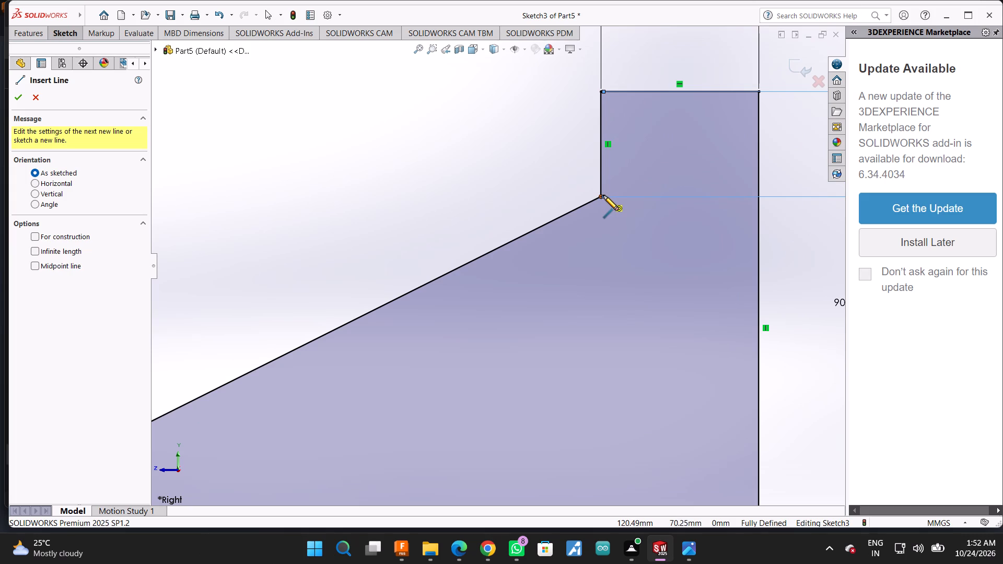
click(603, 195)
scroll(609, 262, up, 6)
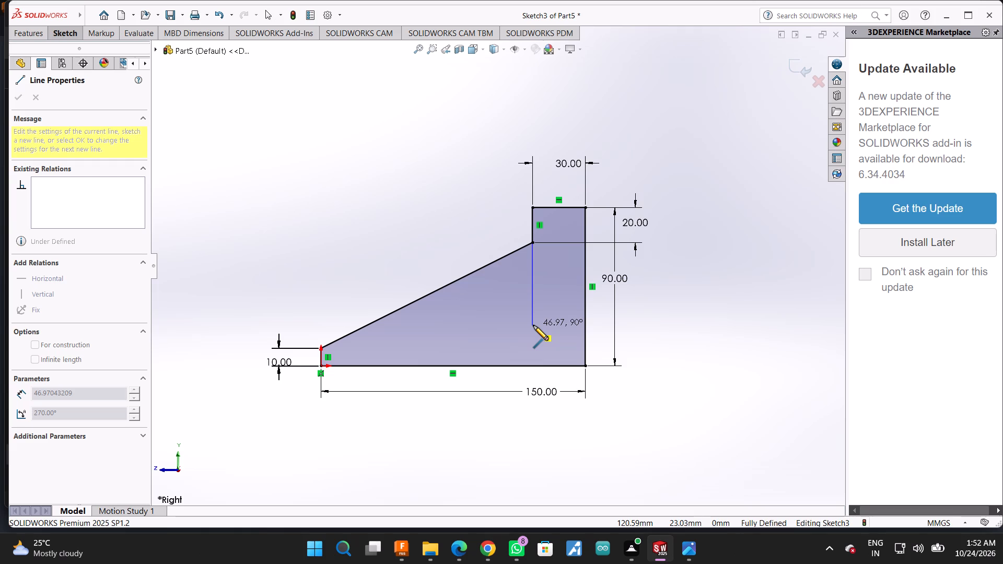
click(533, 325)
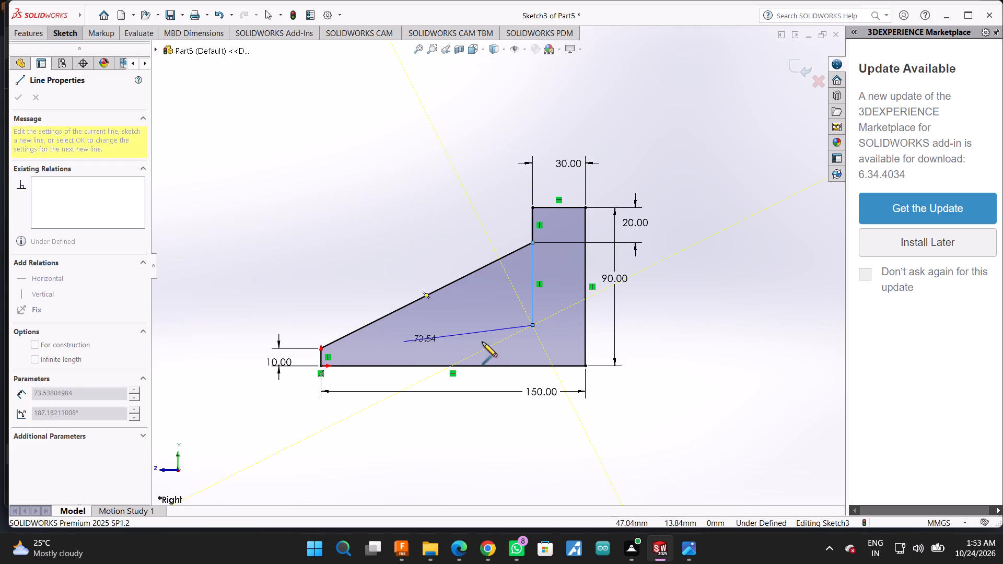
Dimension the new inner vertical line at 40 mm, placing the dimension outside the upright beside the 90 mm one.
click(69, 34)
click(64, 54)
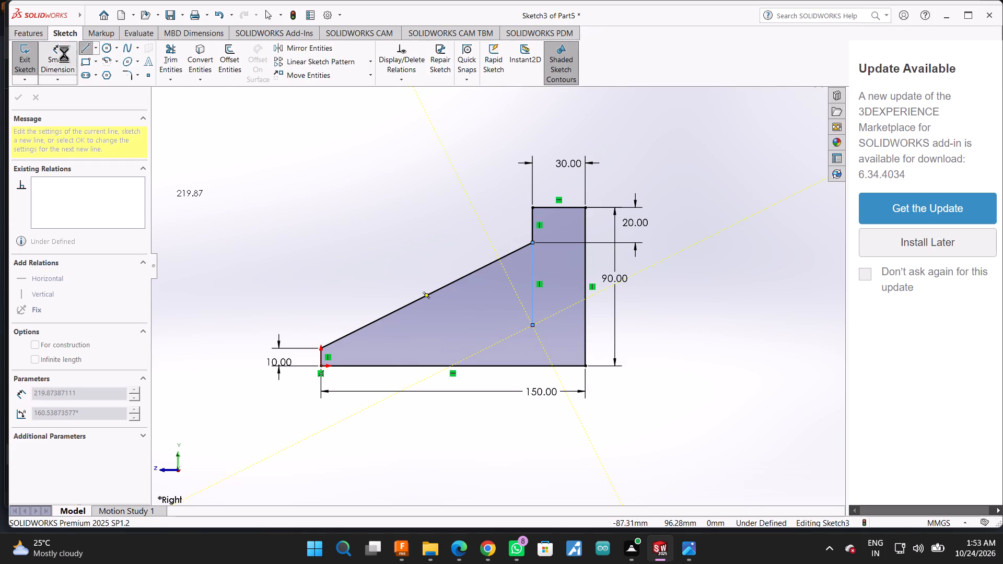
click(533, 277)
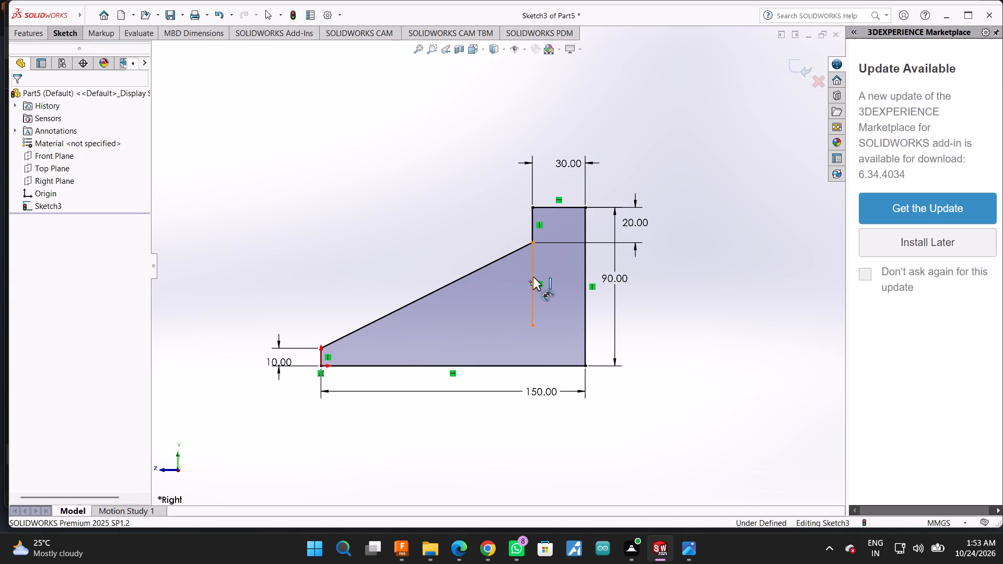
click(661, 295)
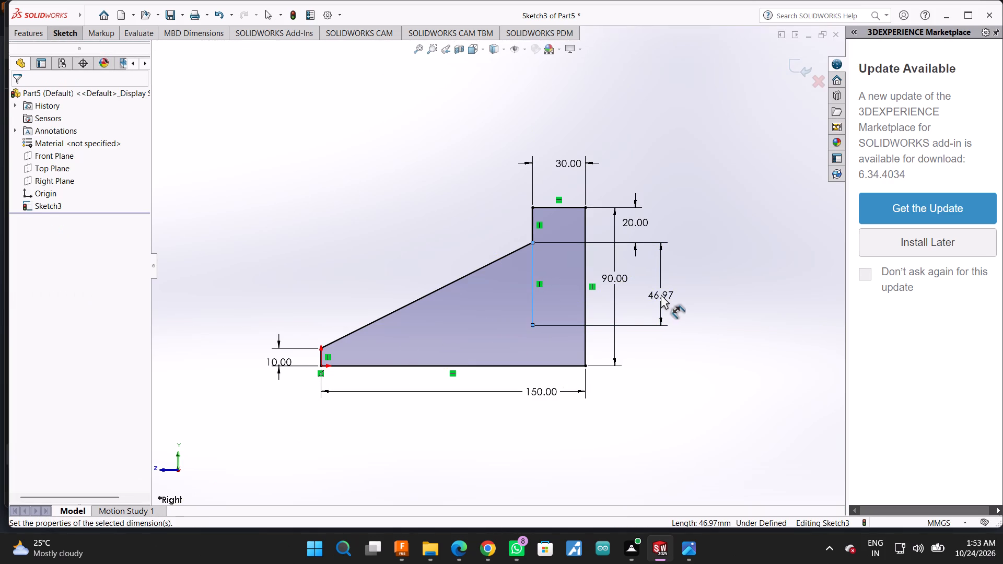
text(40)
key(Return)
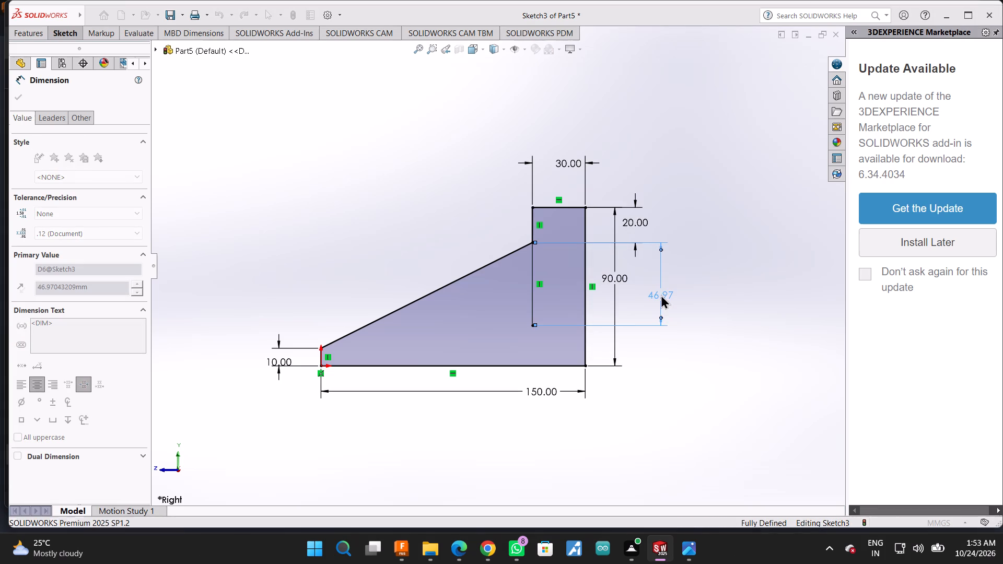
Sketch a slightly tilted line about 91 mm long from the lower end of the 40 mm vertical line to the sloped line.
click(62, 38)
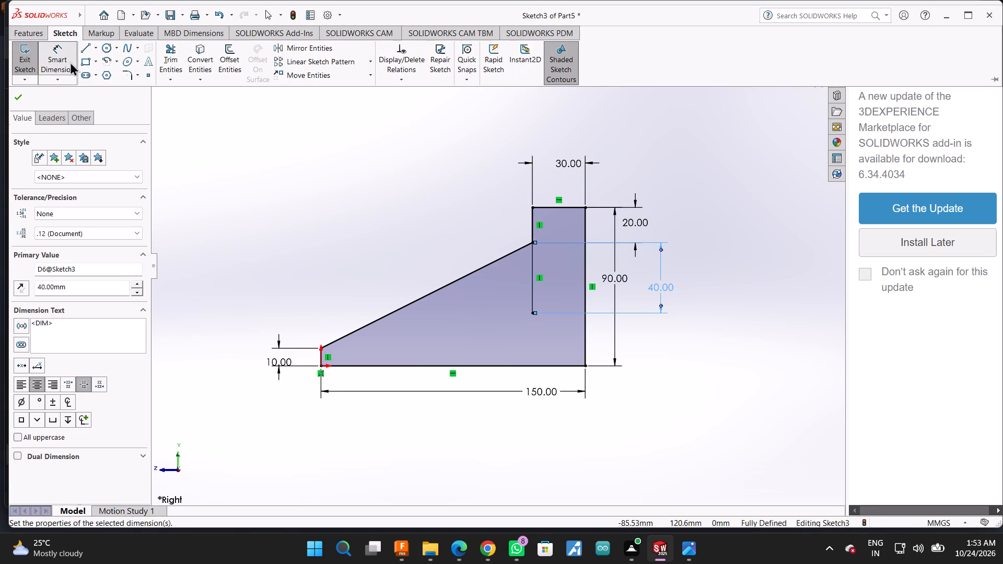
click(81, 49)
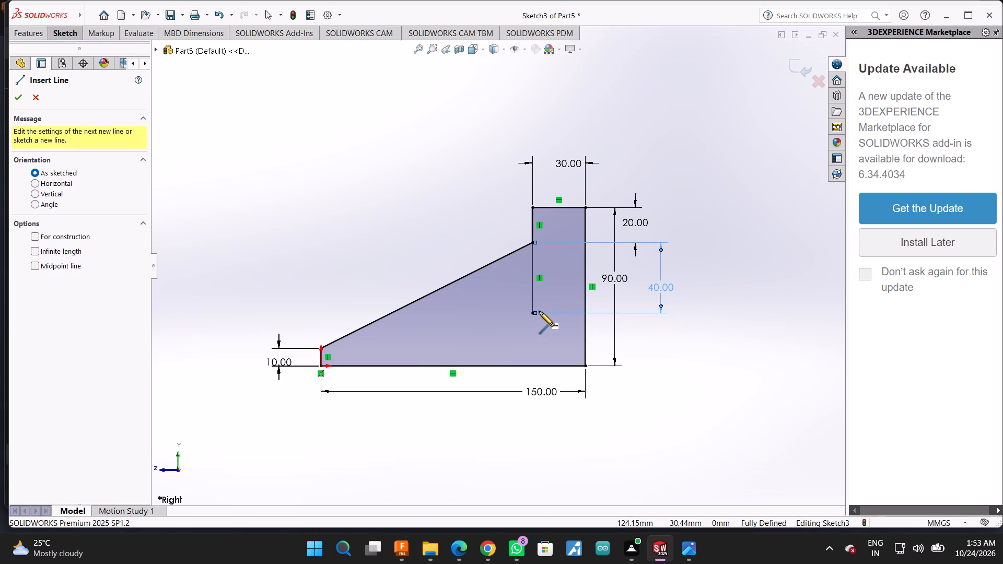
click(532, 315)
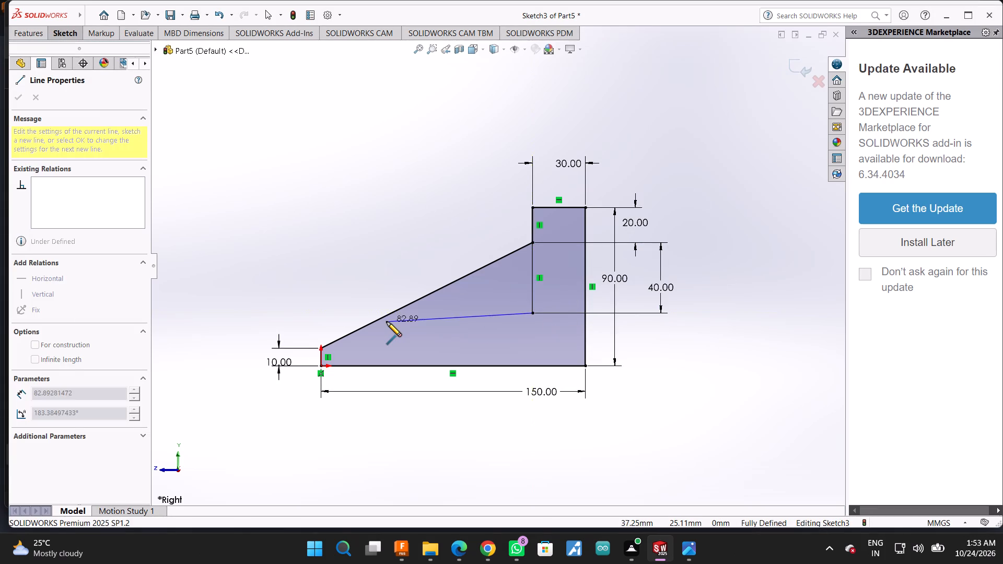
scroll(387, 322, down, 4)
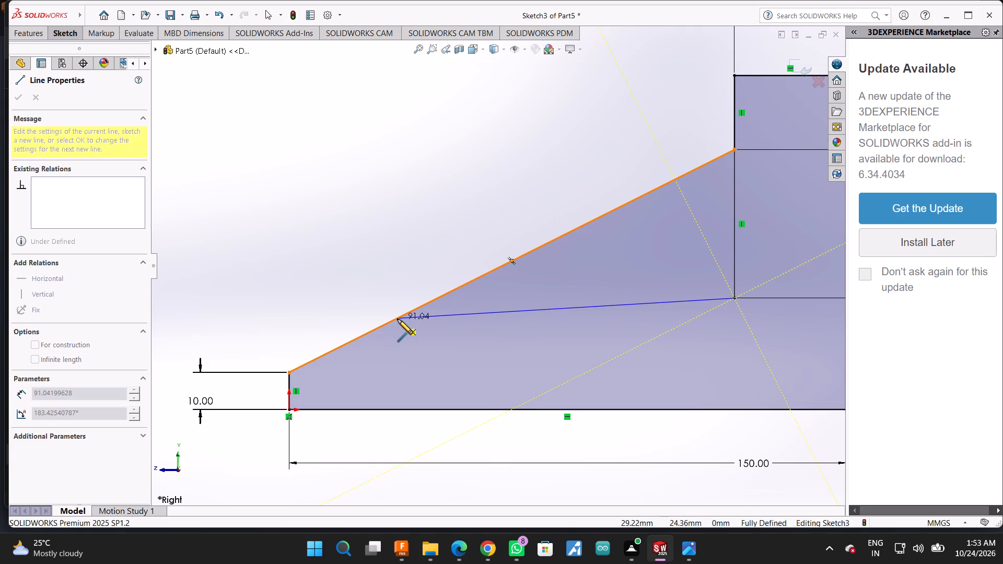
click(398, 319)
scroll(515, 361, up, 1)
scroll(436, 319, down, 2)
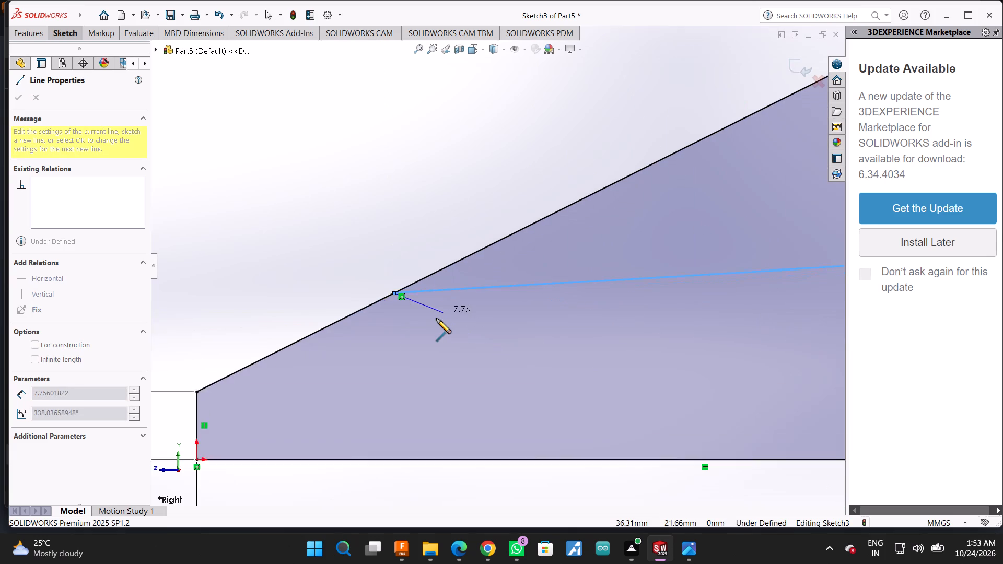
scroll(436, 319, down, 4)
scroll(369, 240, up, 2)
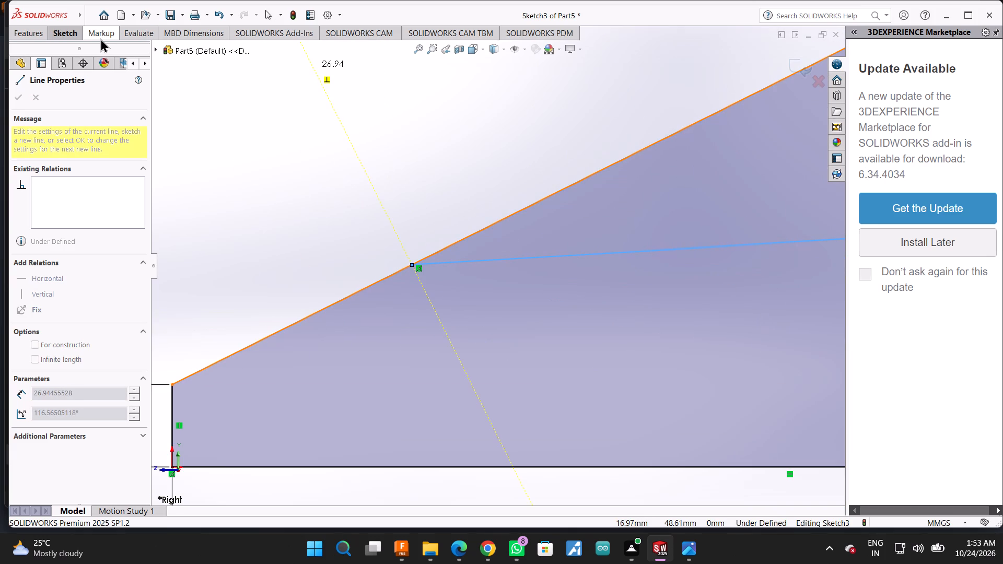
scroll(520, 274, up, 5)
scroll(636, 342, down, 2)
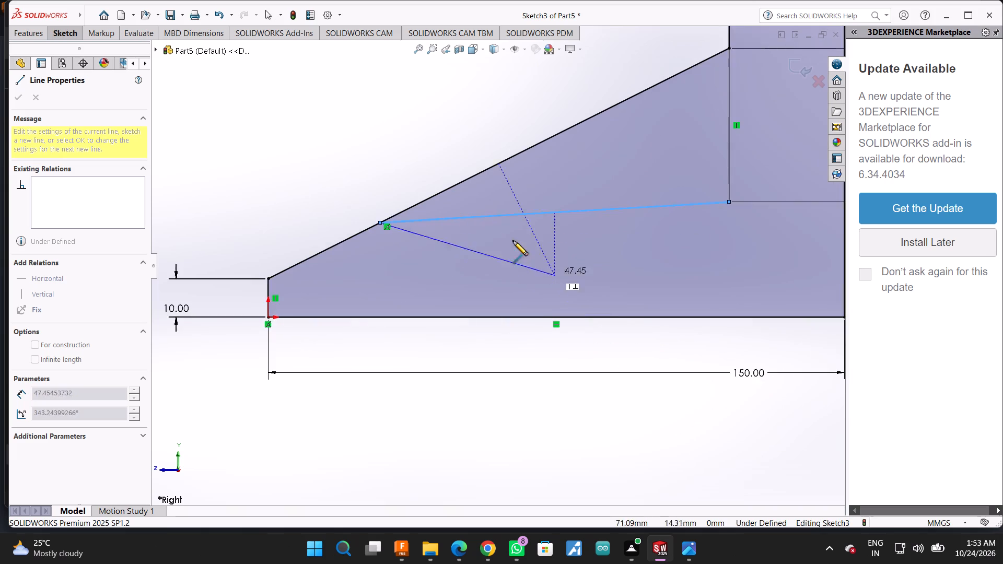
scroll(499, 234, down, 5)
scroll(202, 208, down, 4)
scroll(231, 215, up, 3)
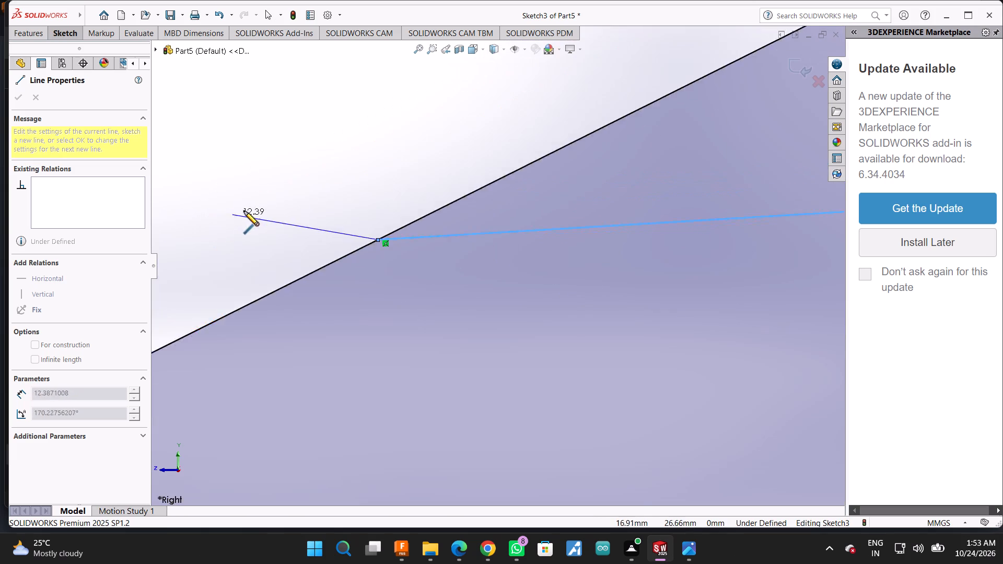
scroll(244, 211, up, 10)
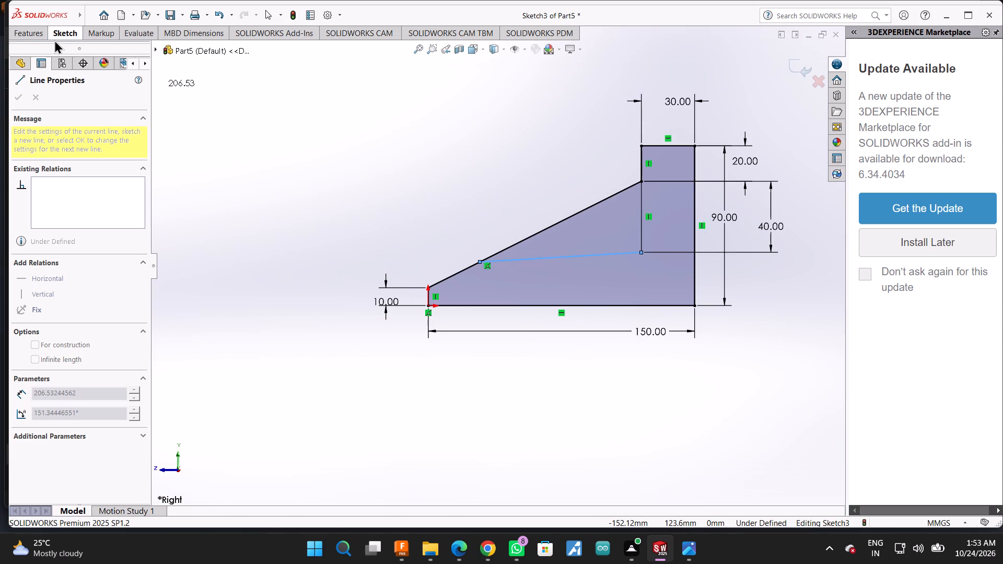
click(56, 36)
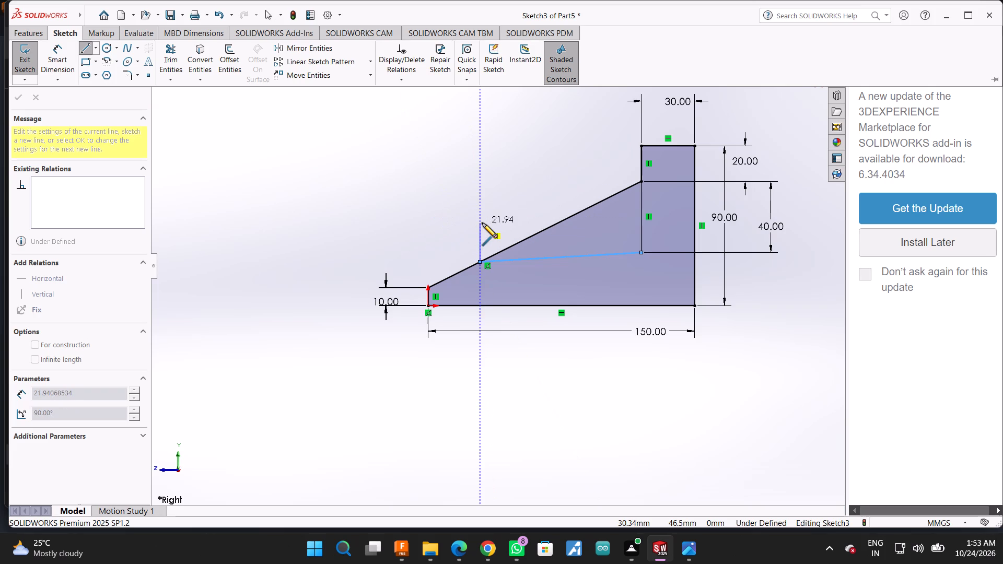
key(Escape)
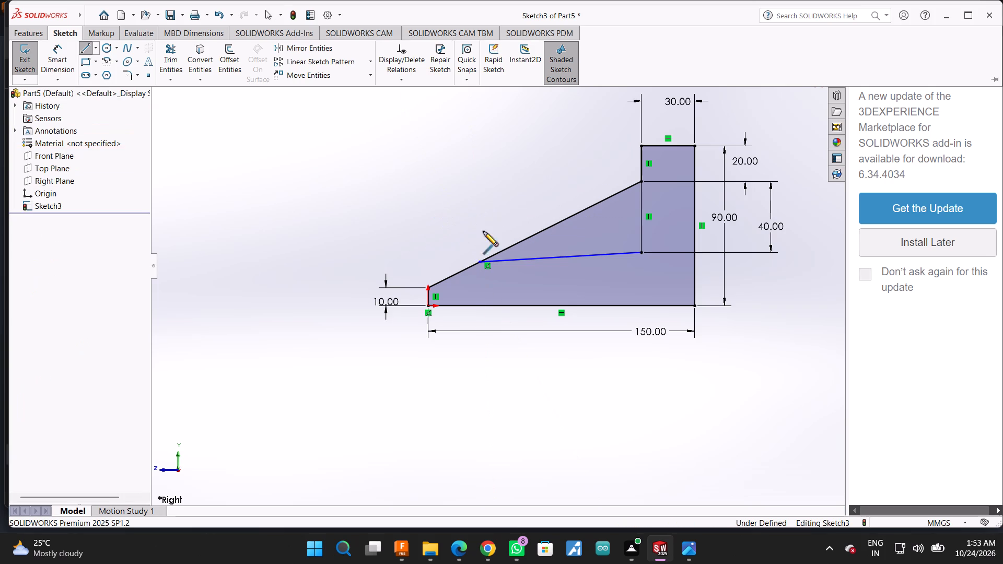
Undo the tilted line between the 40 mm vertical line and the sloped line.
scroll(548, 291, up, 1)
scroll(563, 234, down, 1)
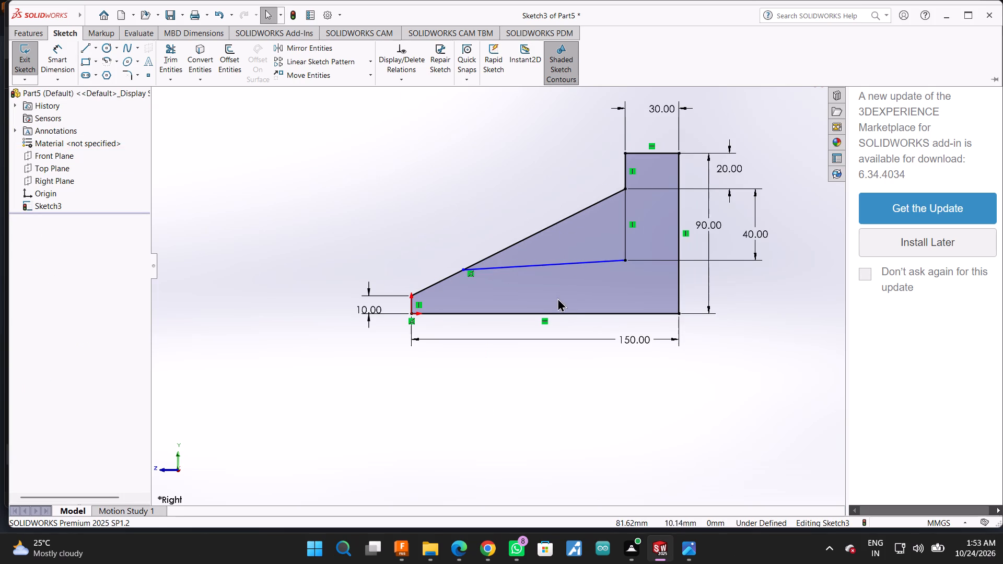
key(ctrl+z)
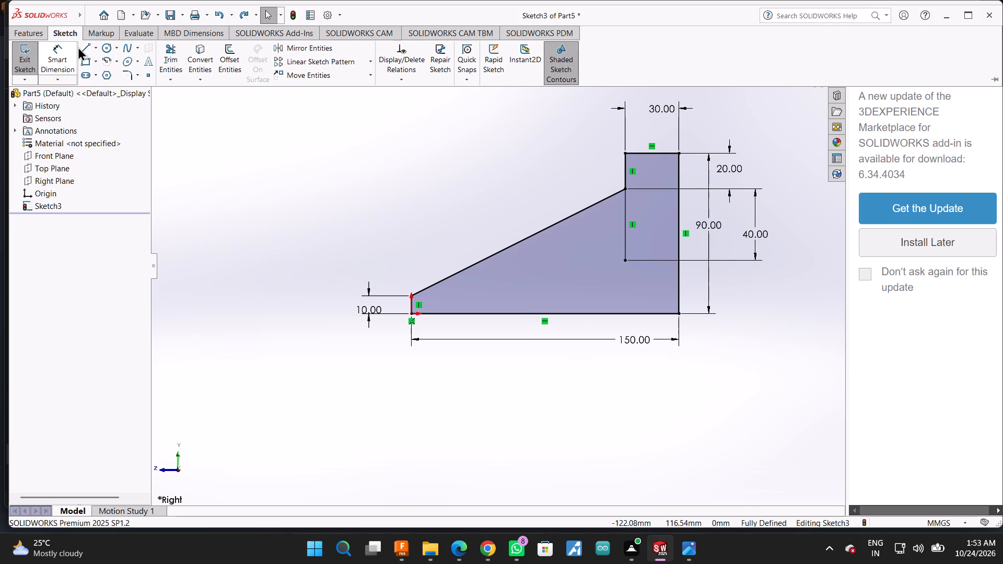
Sketch a horizontal line 80 mm long from the lower end of the 40 mm vertical line to the sloped line.
click(79, 45)
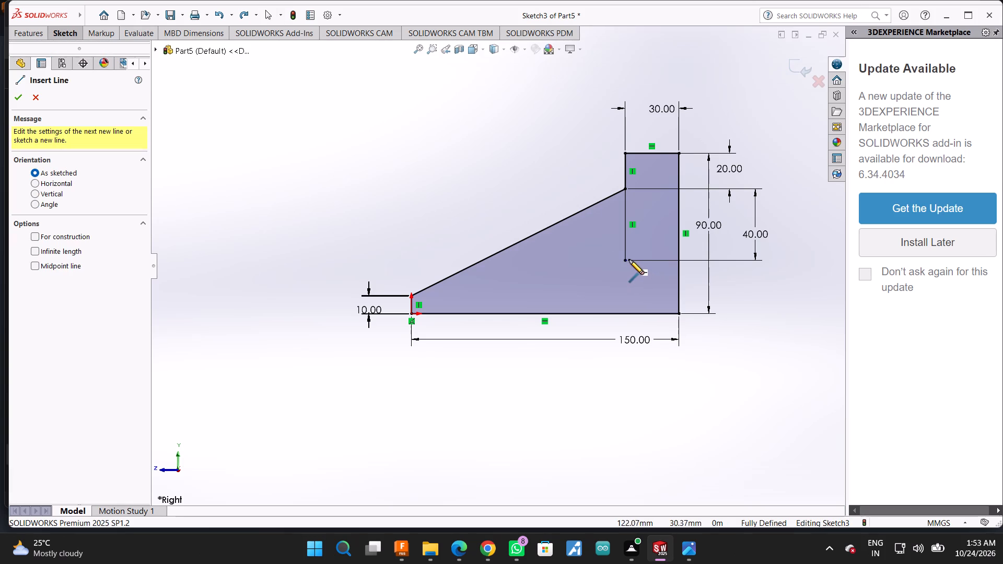
click(626, 261)
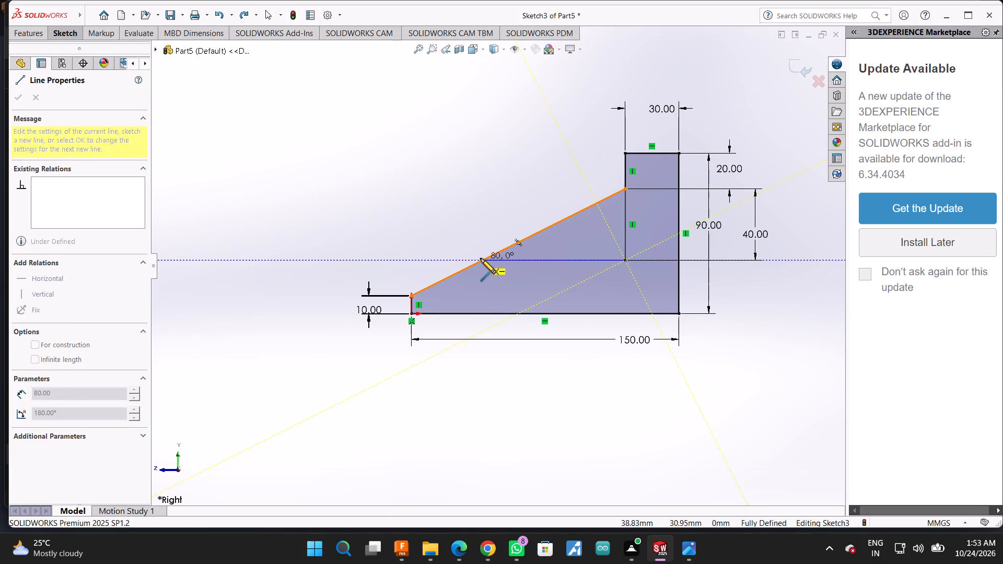
click(481, 258)
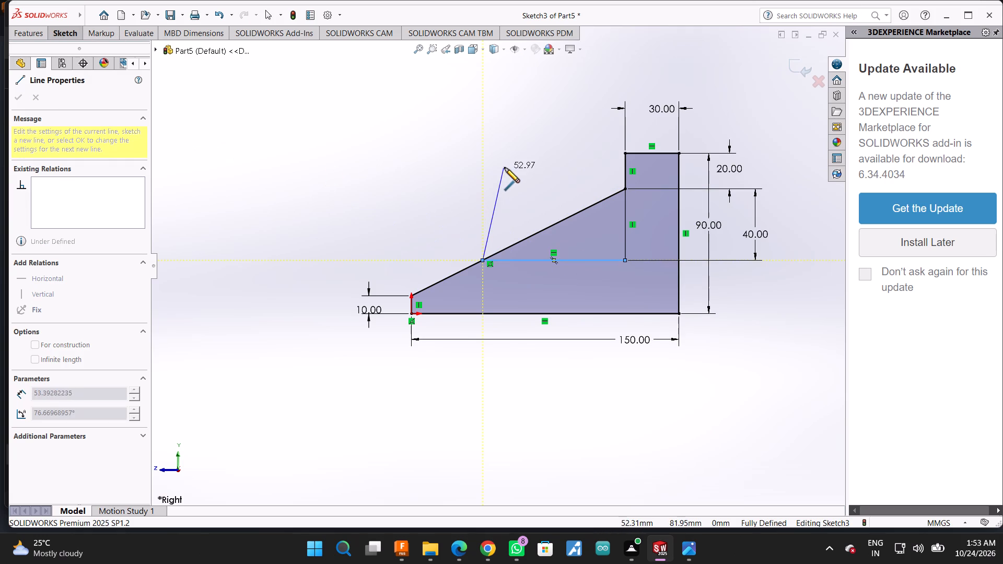
key(Escape)
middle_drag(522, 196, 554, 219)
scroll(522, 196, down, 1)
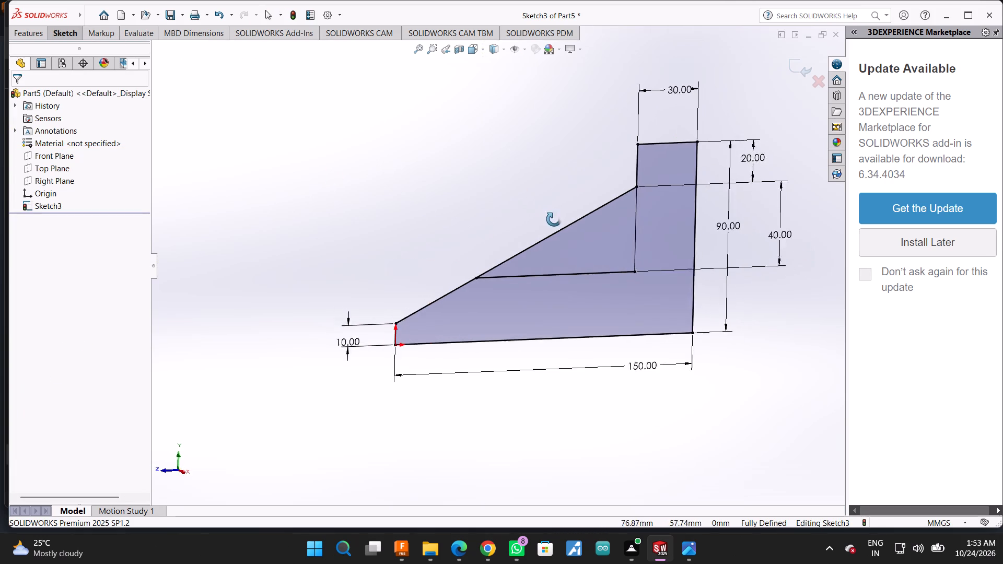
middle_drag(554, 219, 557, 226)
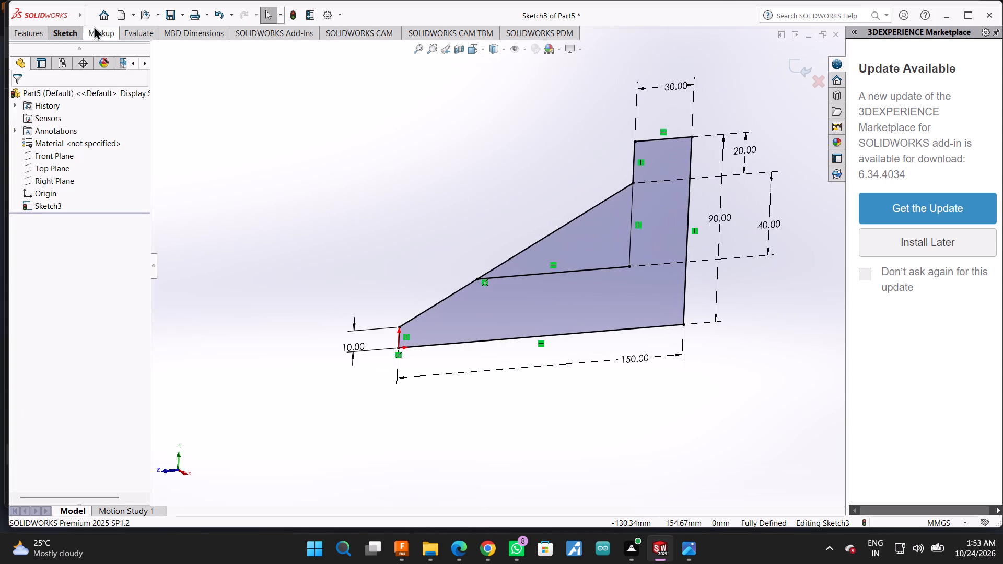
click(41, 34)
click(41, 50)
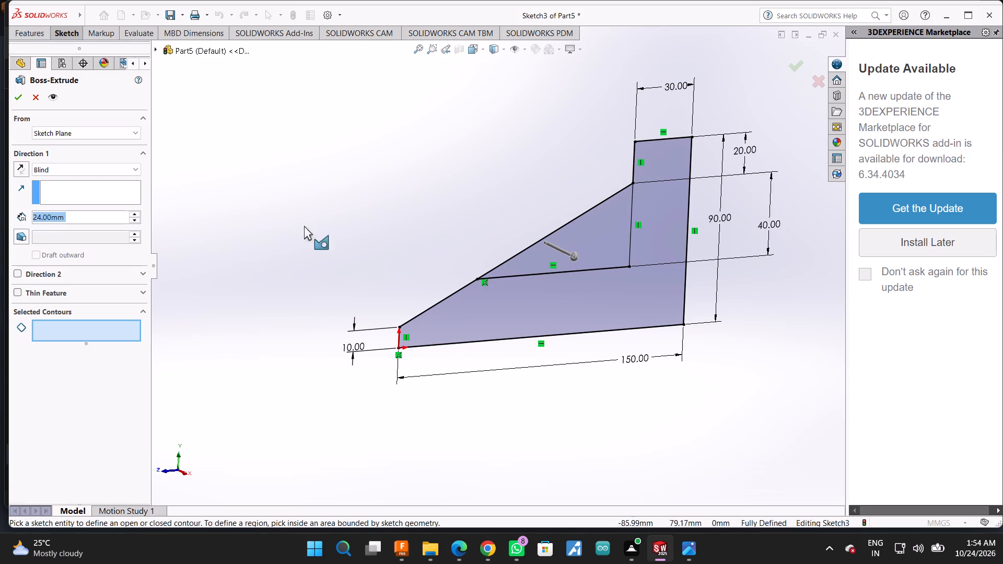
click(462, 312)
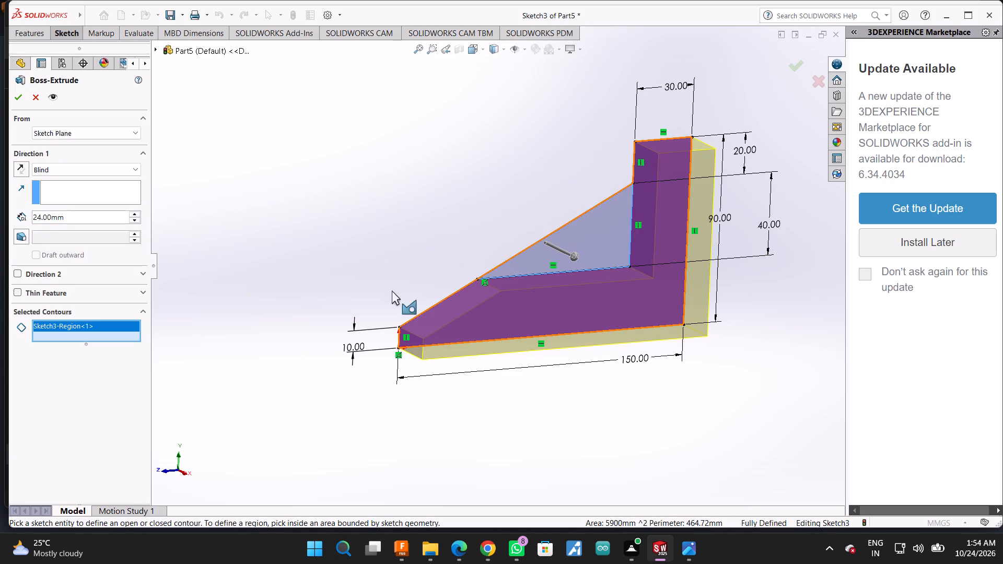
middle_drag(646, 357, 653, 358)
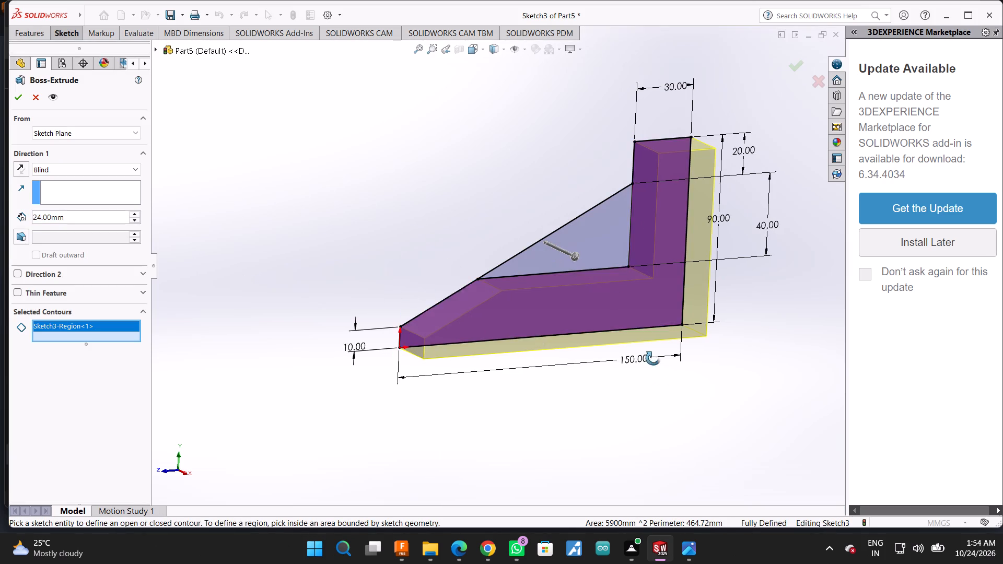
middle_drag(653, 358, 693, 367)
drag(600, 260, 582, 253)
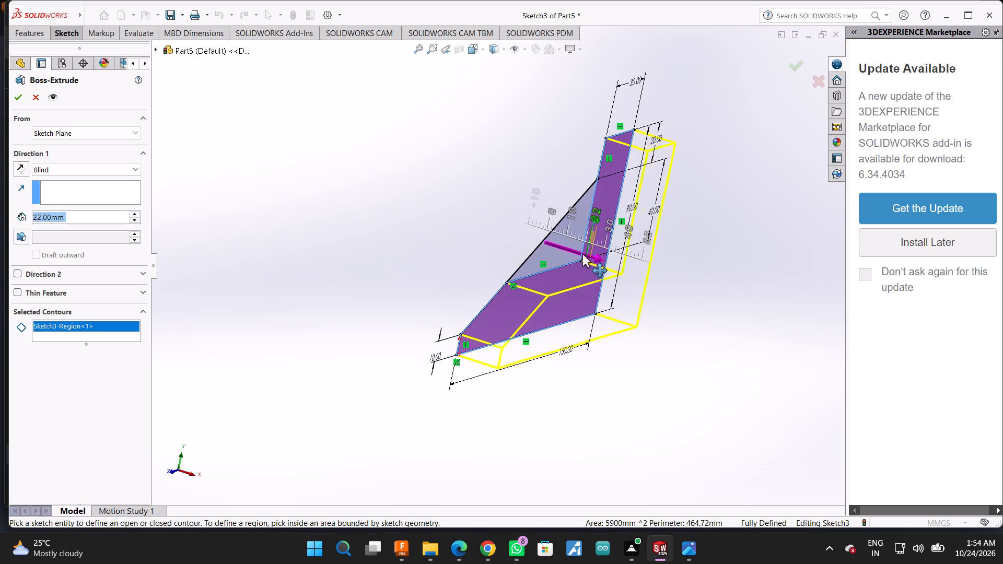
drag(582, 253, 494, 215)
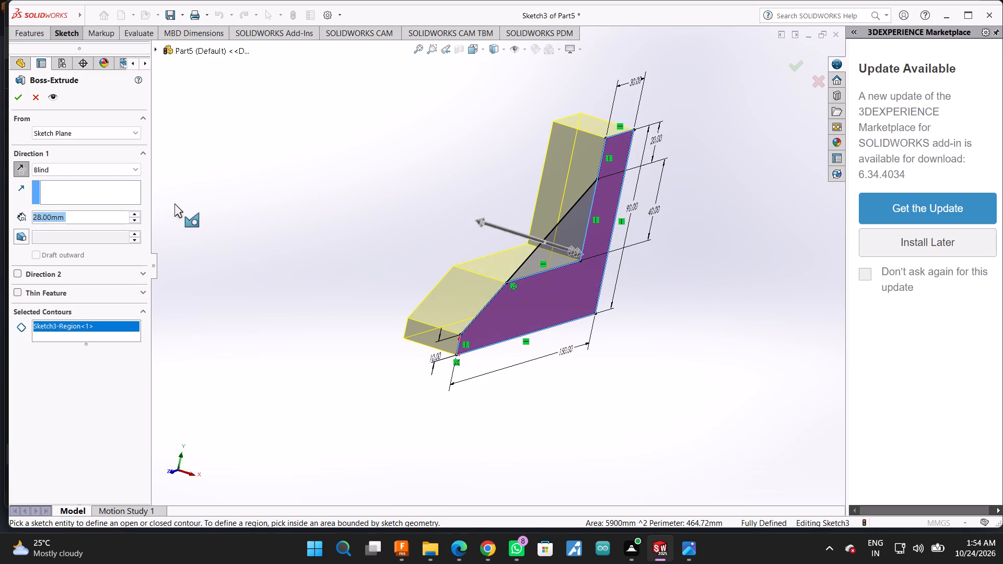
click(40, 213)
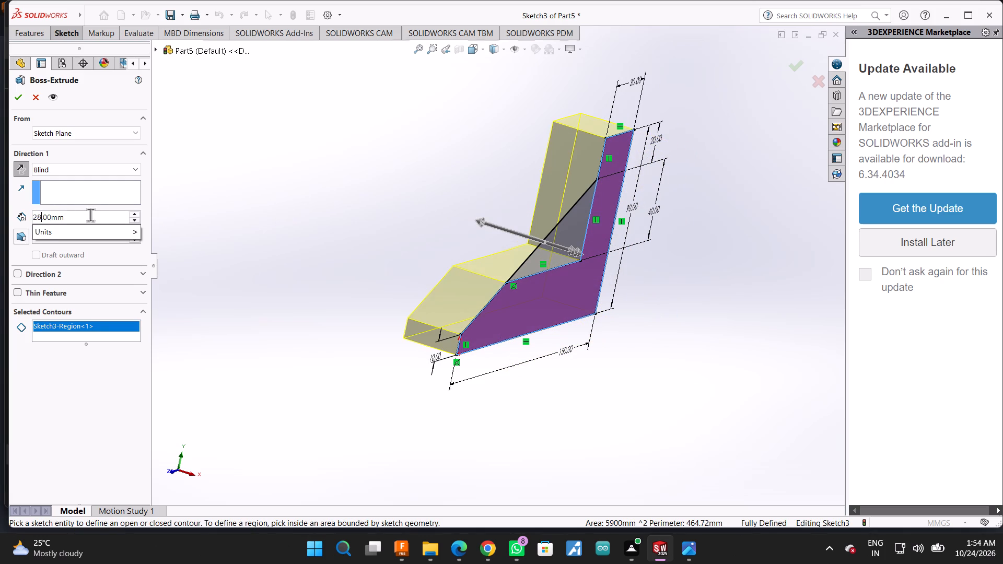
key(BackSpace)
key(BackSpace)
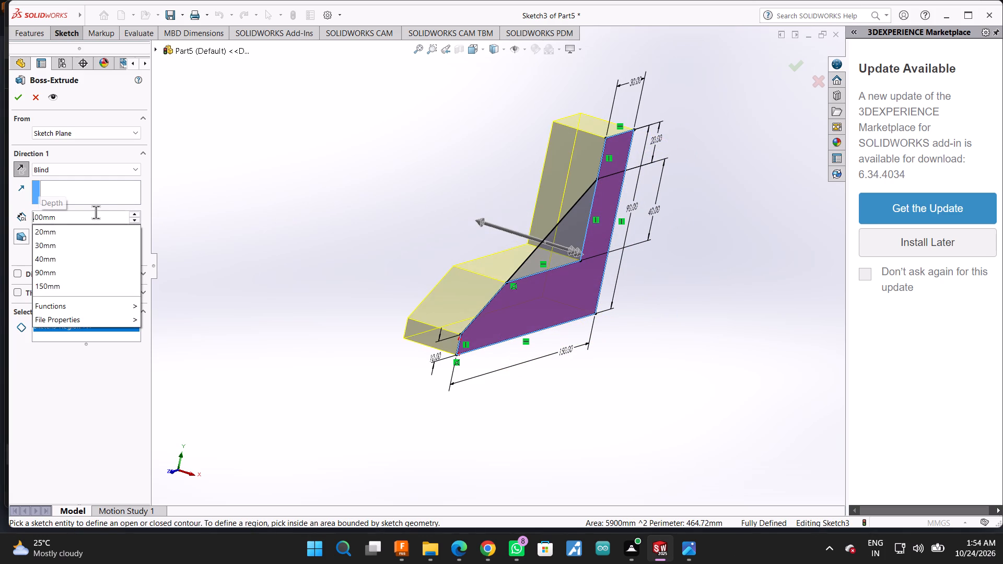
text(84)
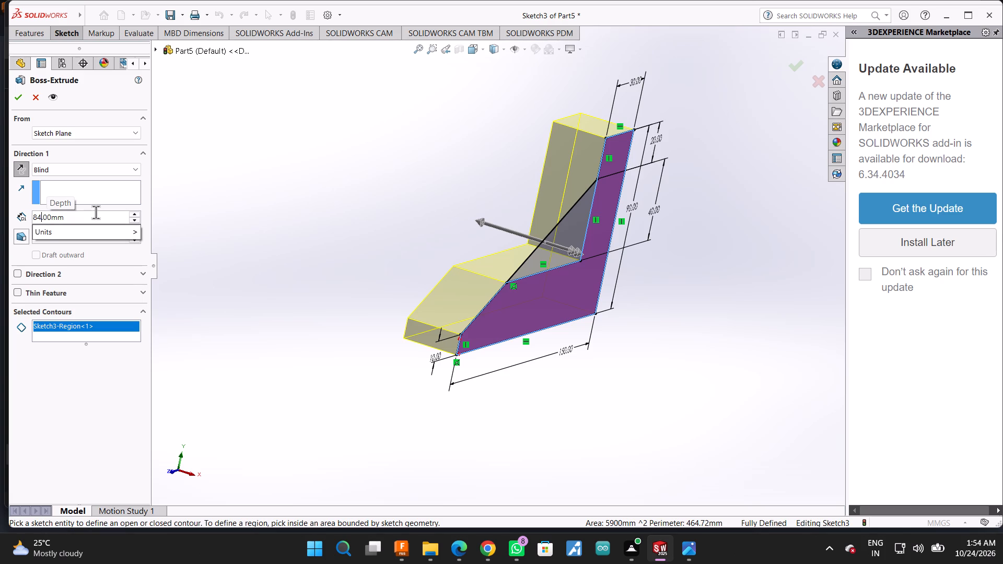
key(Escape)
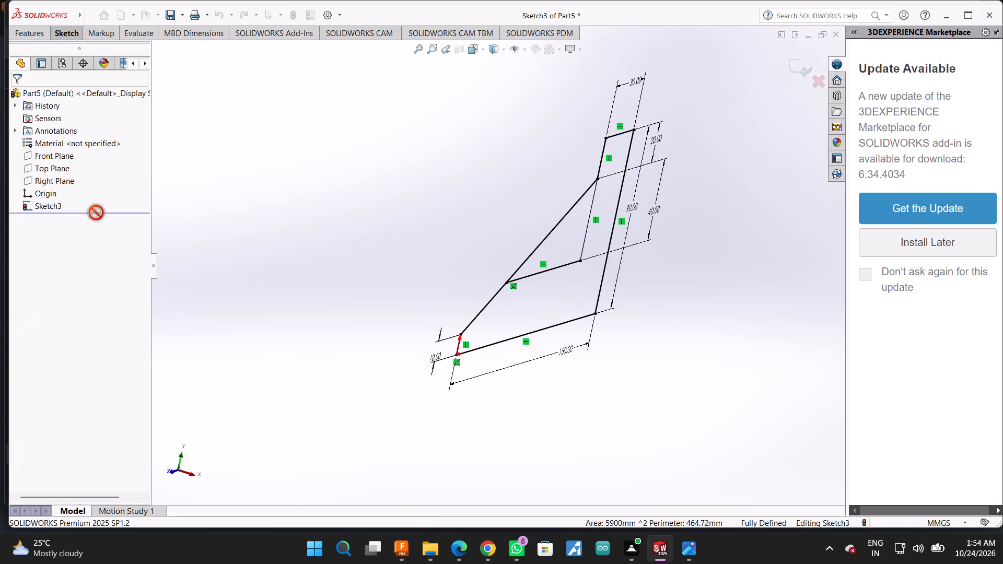
Viewing the sketch normal to the Right Plane, sketch a vertical line about 37 mm long upward from the top of the 10 mm edge.
scroll(630, 327, up, 1)
middle_drag(629, 327, 394, 258)
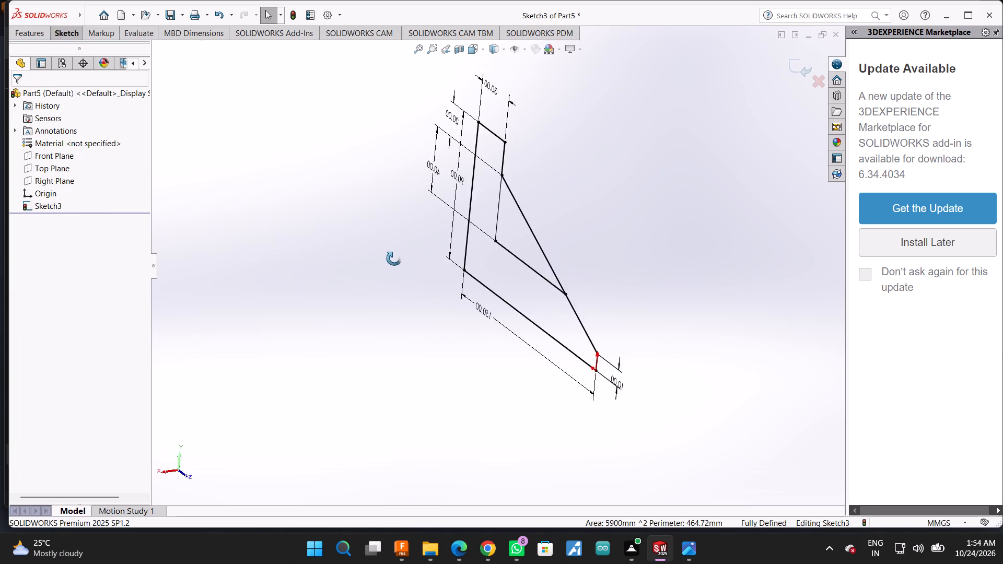
middle_drag(394, 258, 466, 241)
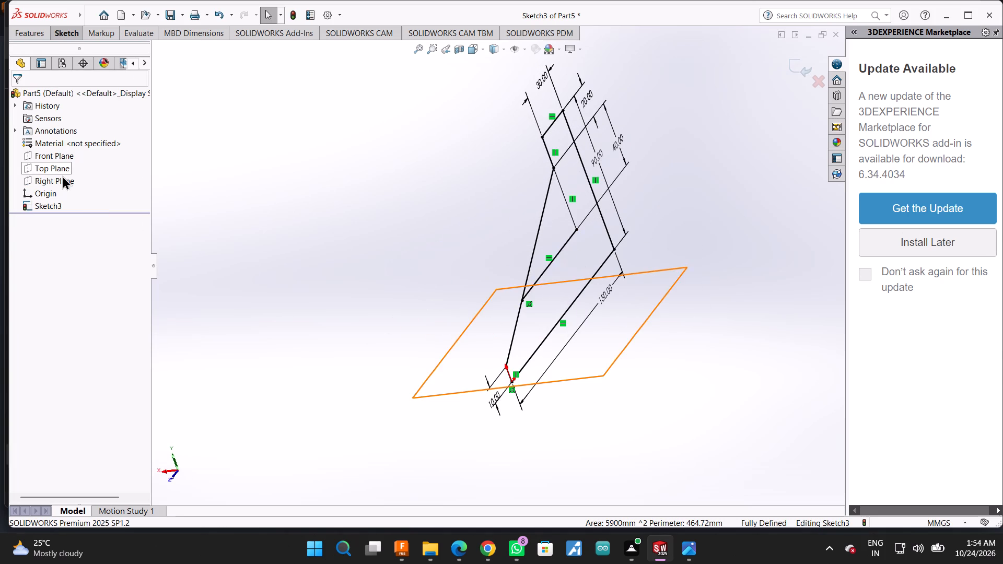
click(63, 177)
click(68, 179)
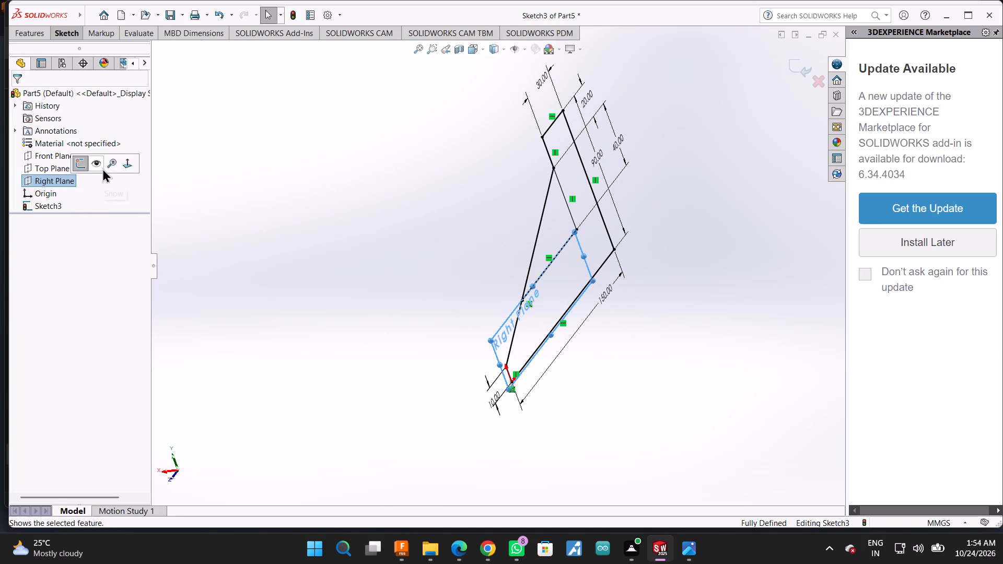
click(105, 177)
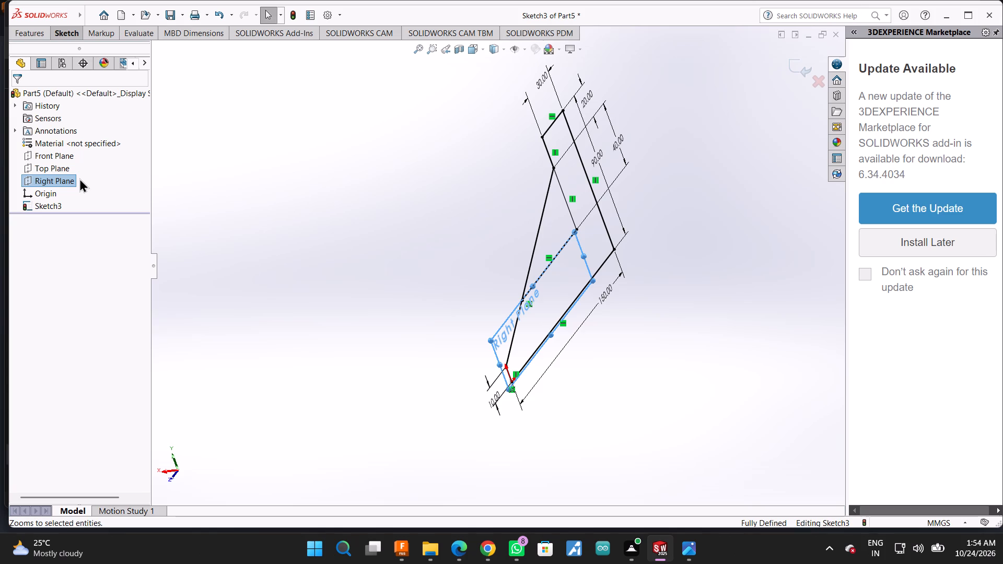
click(73, 178)
click(86, 180)
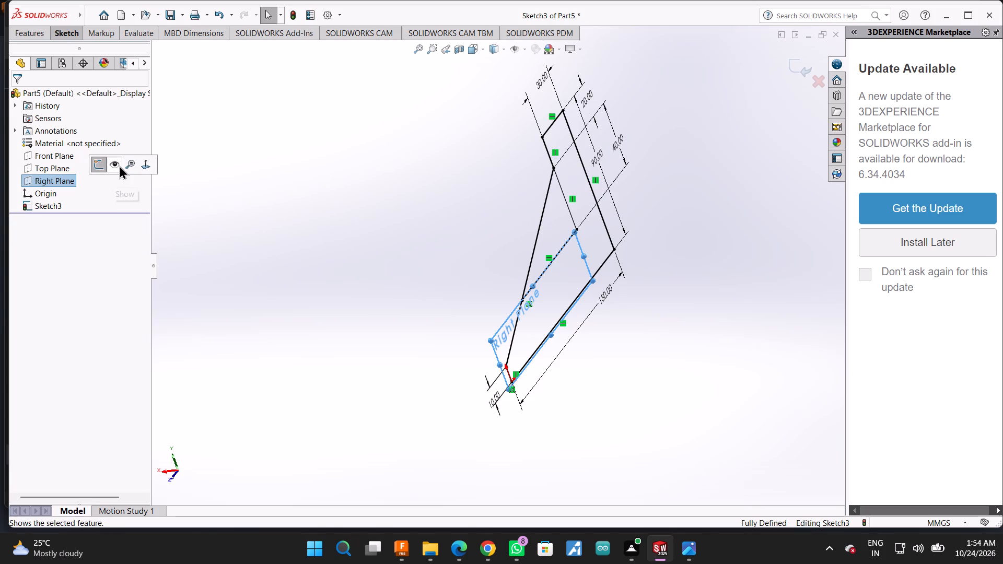
click(142, 163)
click(752, 335)
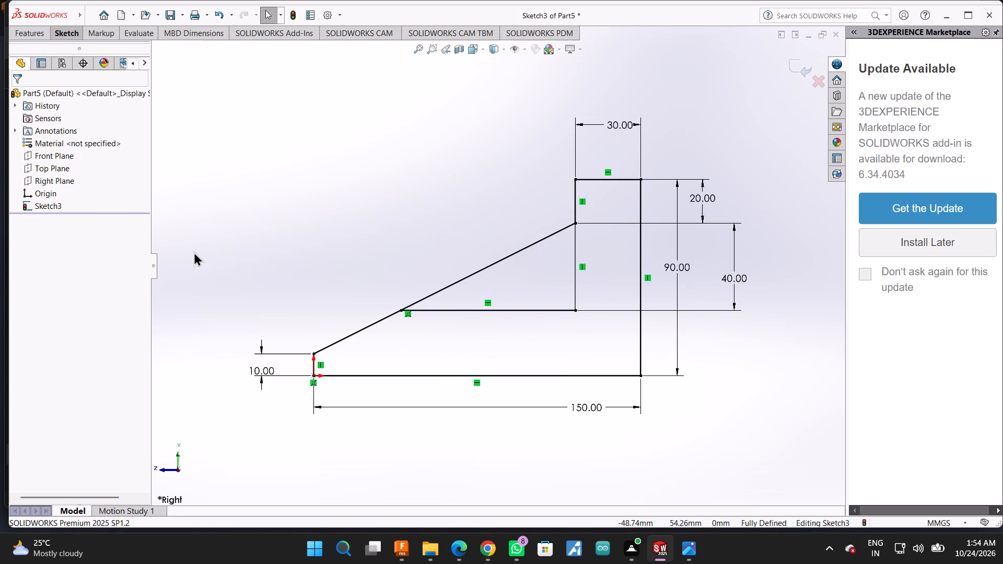
click(74, 39)
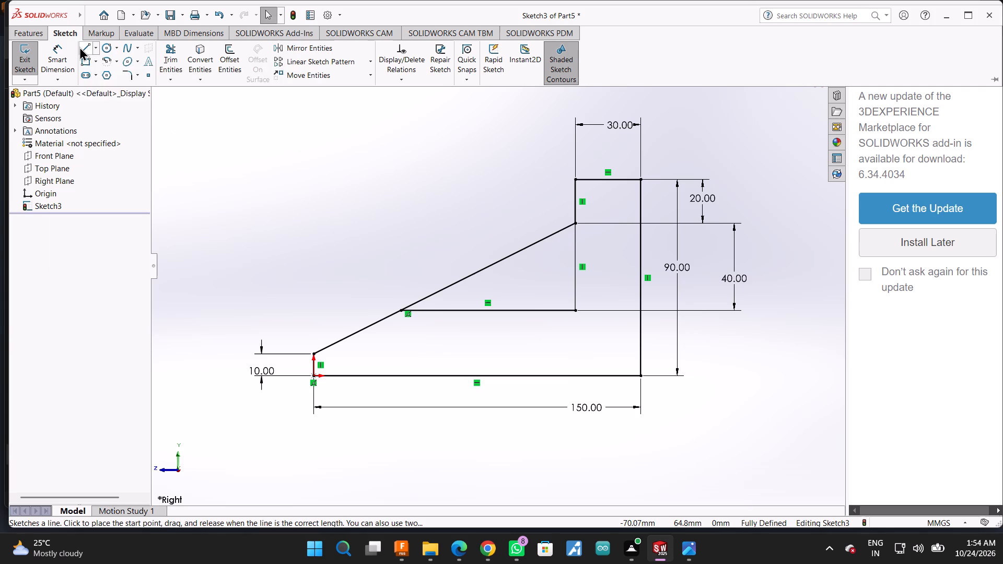
click(81, 46)
click(315, 355)
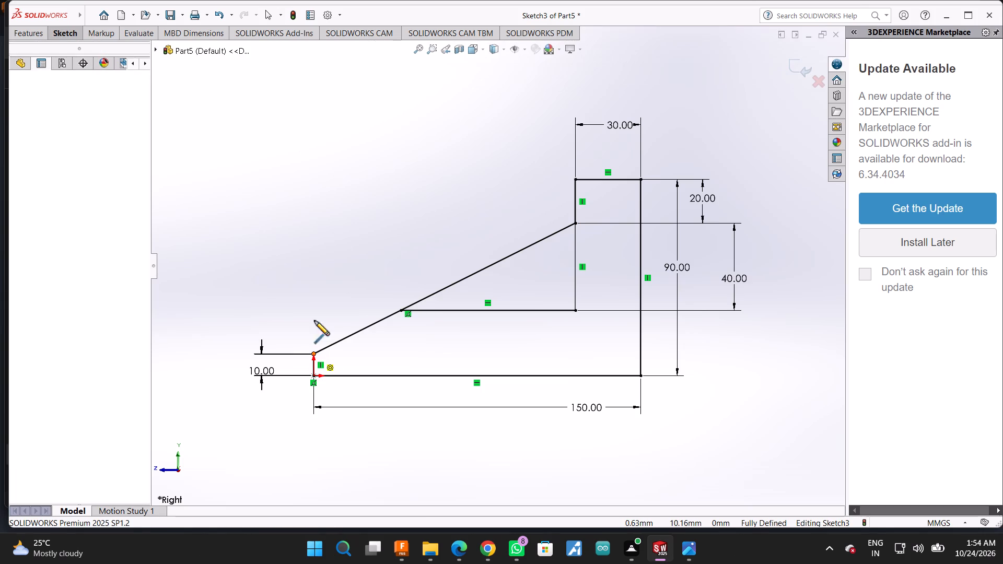
click(311, 273)
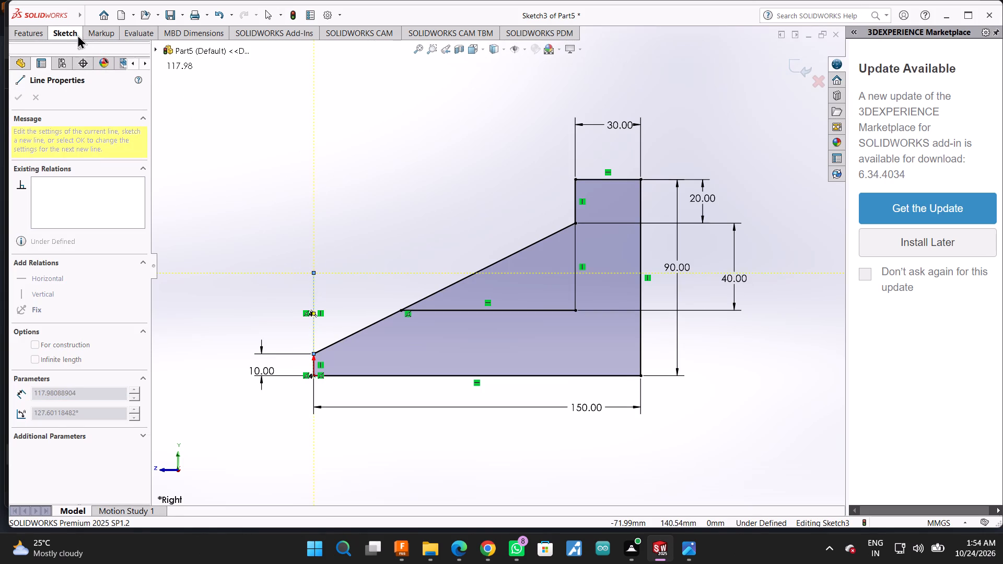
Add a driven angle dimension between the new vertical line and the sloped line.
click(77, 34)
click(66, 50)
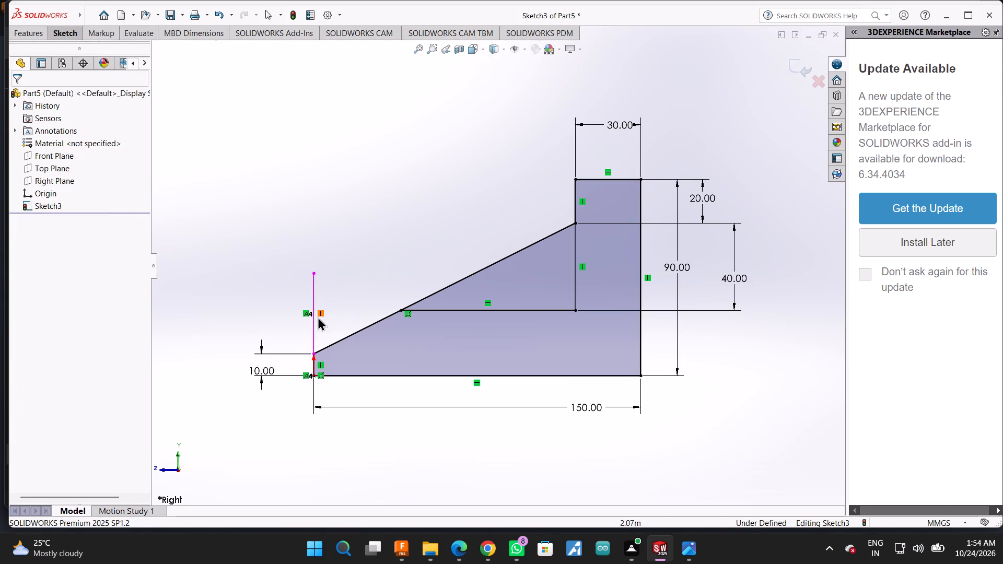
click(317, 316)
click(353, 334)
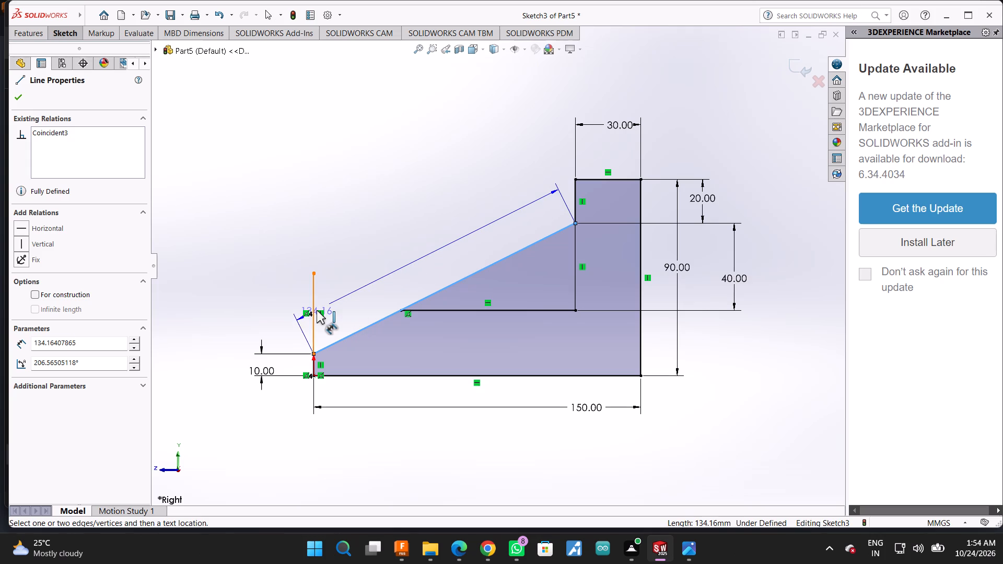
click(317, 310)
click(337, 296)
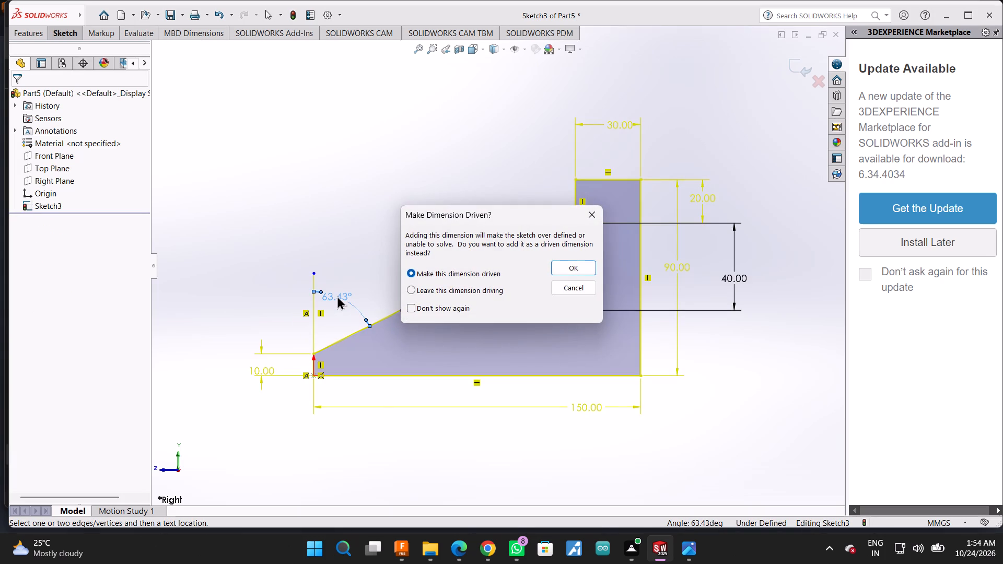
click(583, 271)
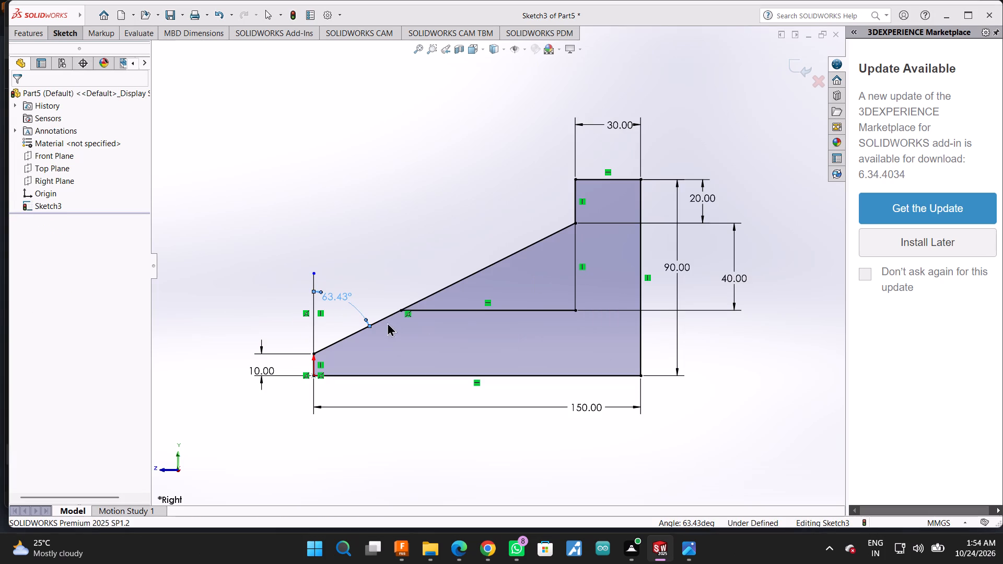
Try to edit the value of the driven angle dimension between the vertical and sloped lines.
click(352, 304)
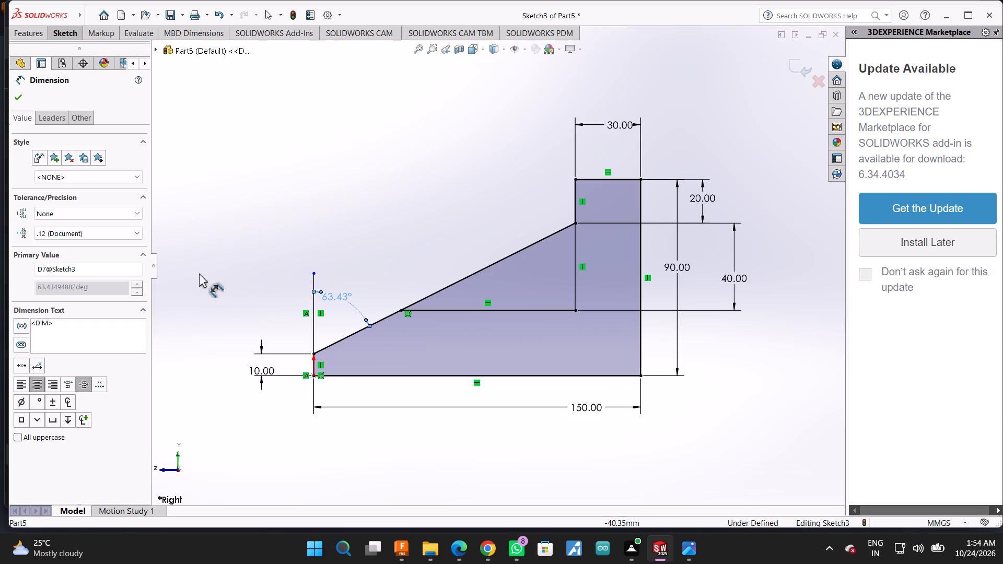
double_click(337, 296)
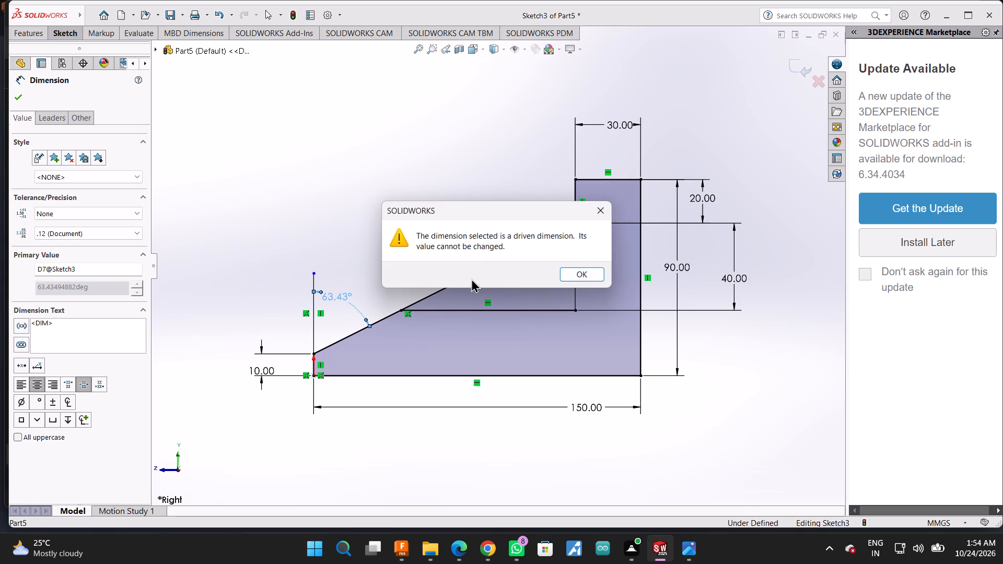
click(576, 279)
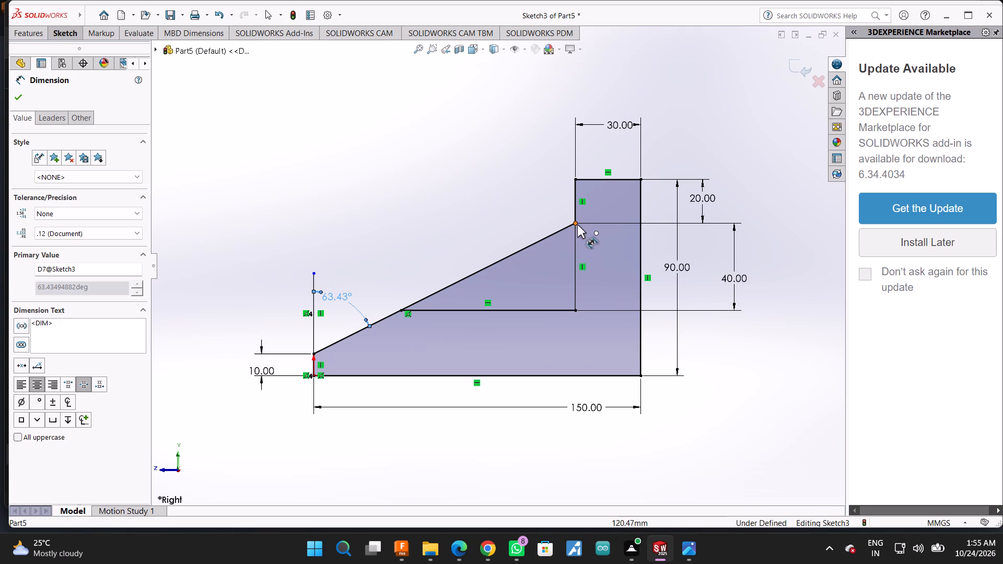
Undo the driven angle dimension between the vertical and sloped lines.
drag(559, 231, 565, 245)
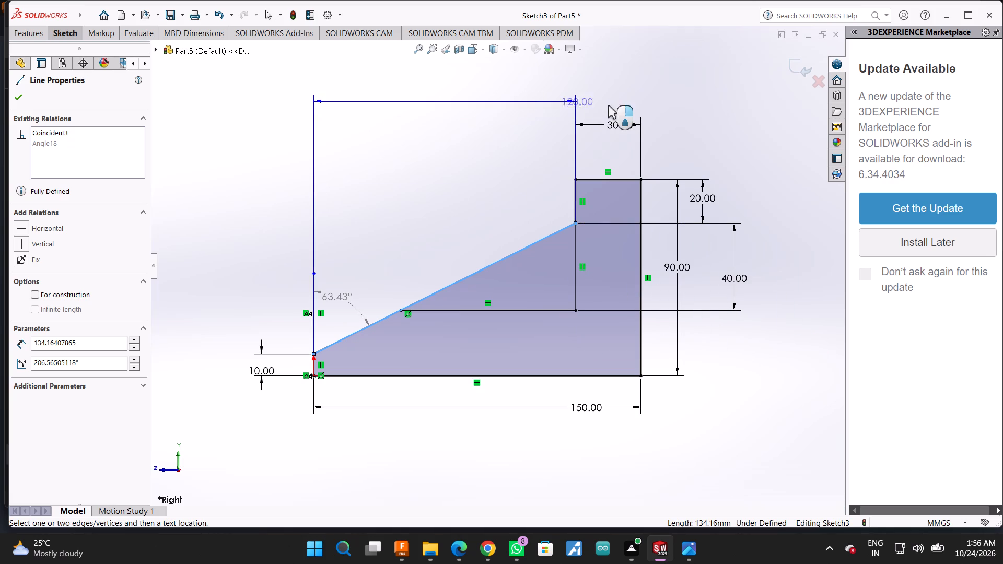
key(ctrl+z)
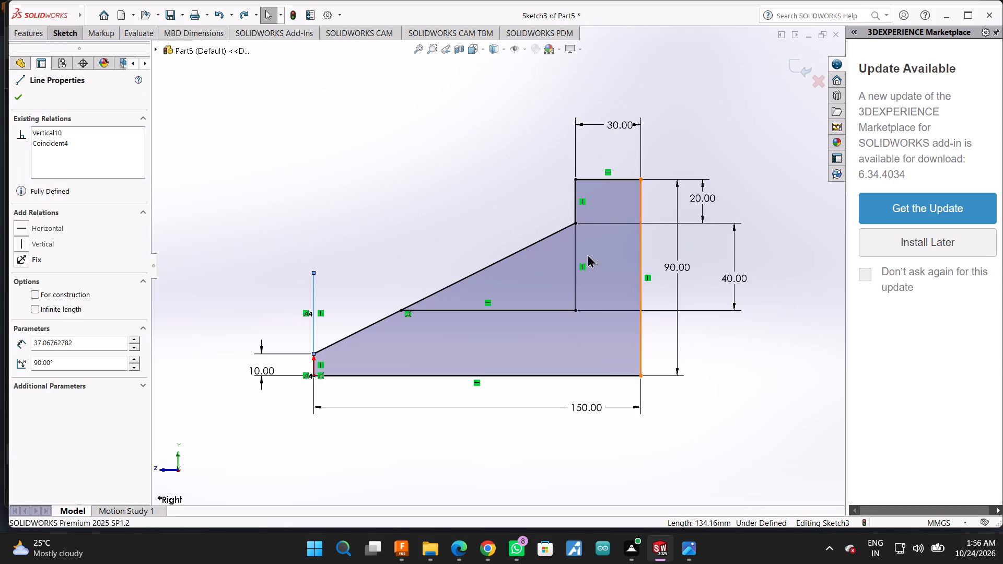
Power-trim the part of the sloped line between the inner 80 mm horizontal line and the upright.
click(73, 37)
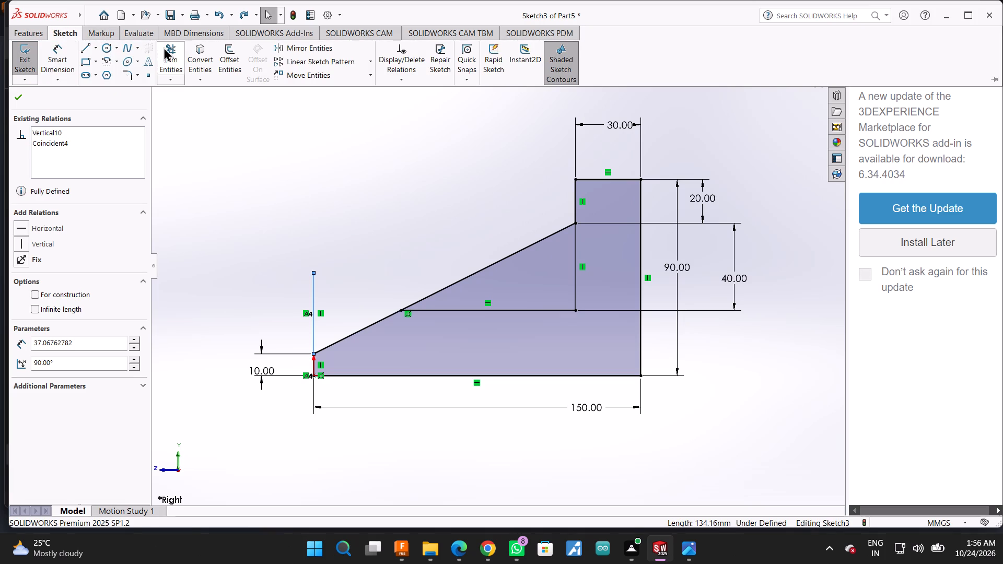
click(164, 48)
drag(434, 162, 539, 308)
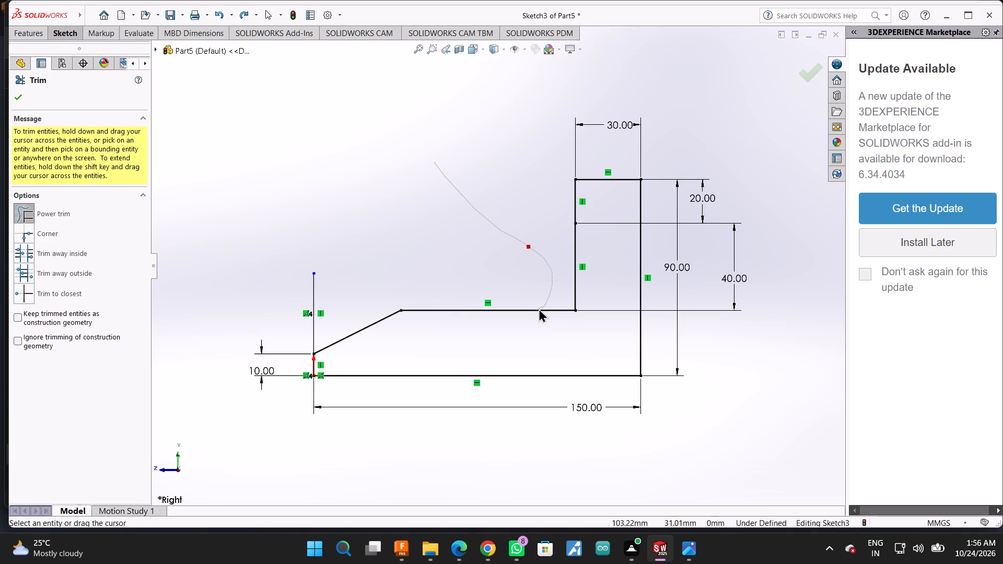
drag(539, 308, 552, 296)
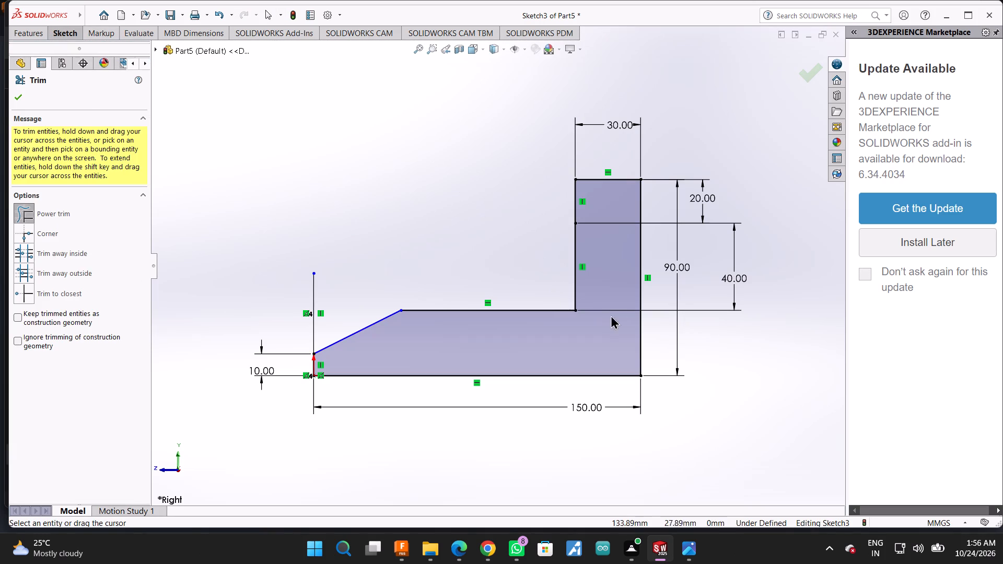
click(356, 311)
click(356, 311)
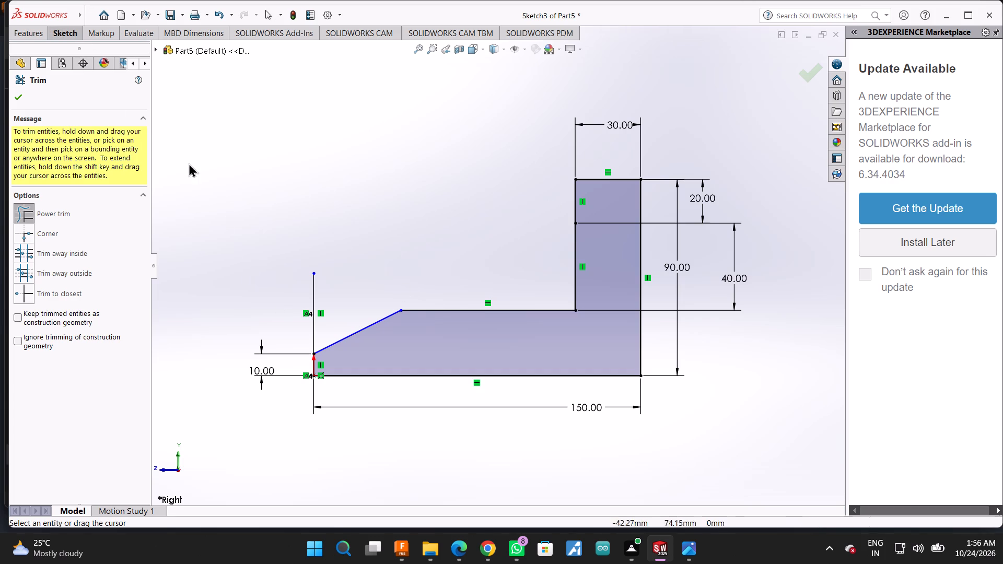
Dimension the angle between the vertical line and the sloped line as 60°.
click(69, 35)
click(64, 52)
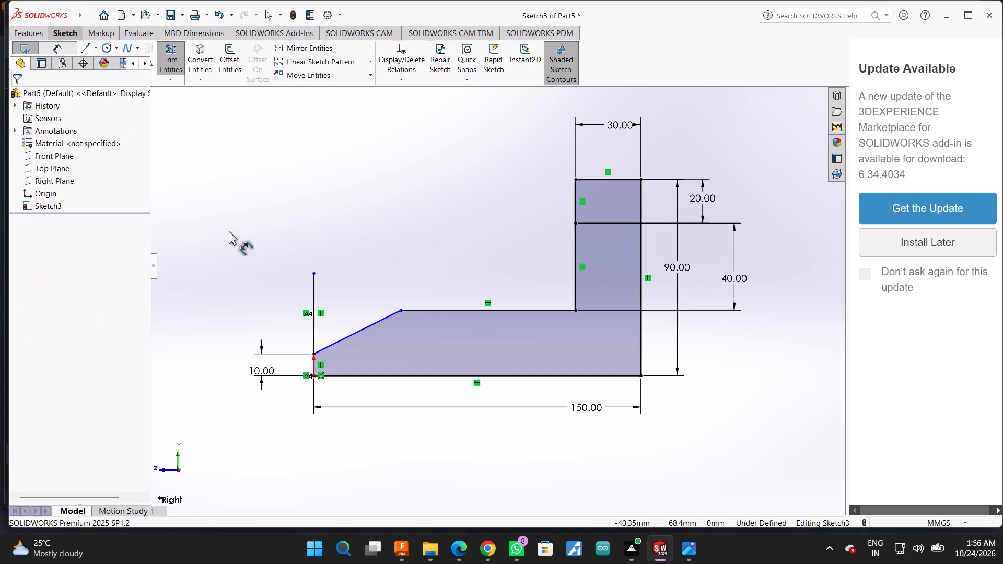
click(313, 317)
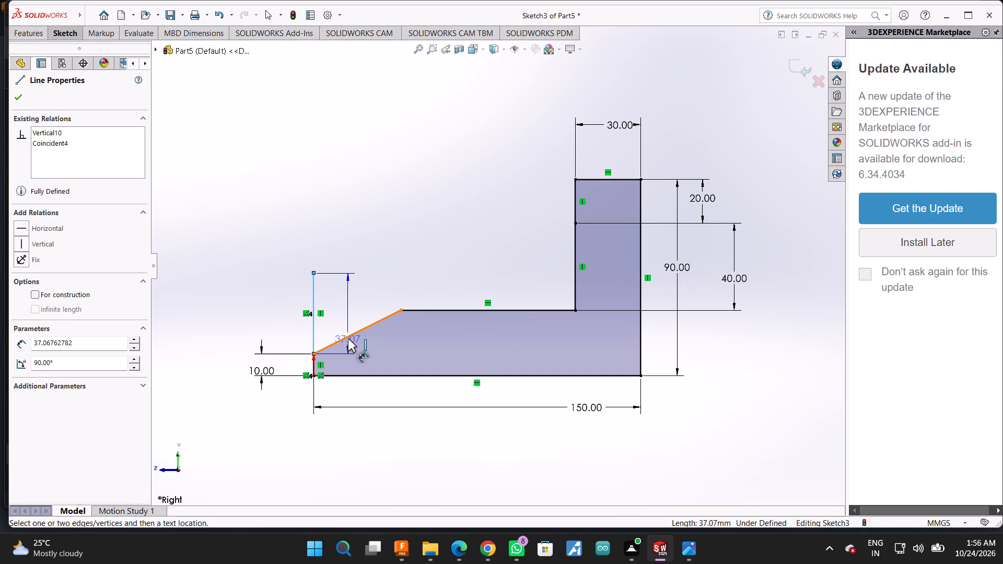
click(348, 339)
click(345, 309)
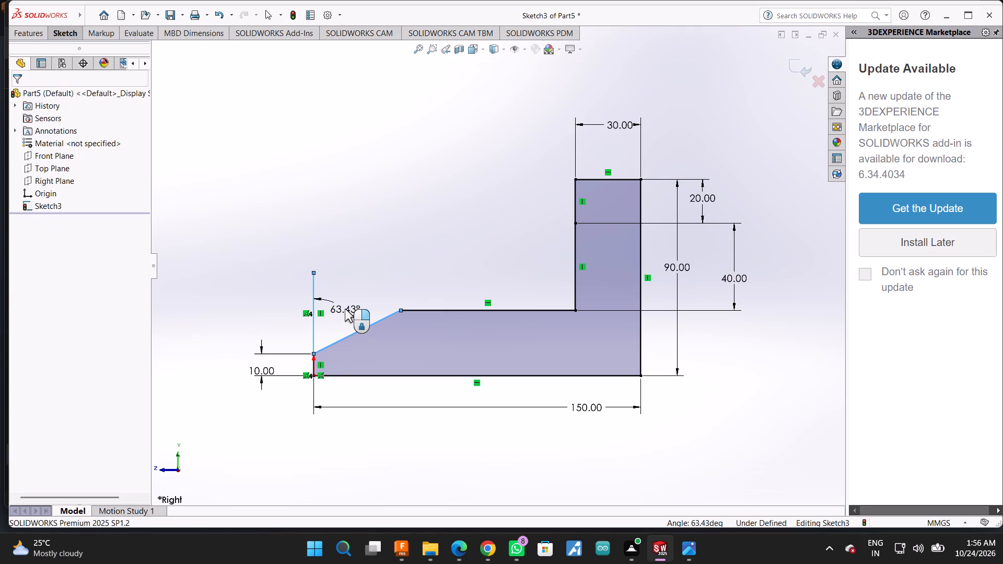
text(60)
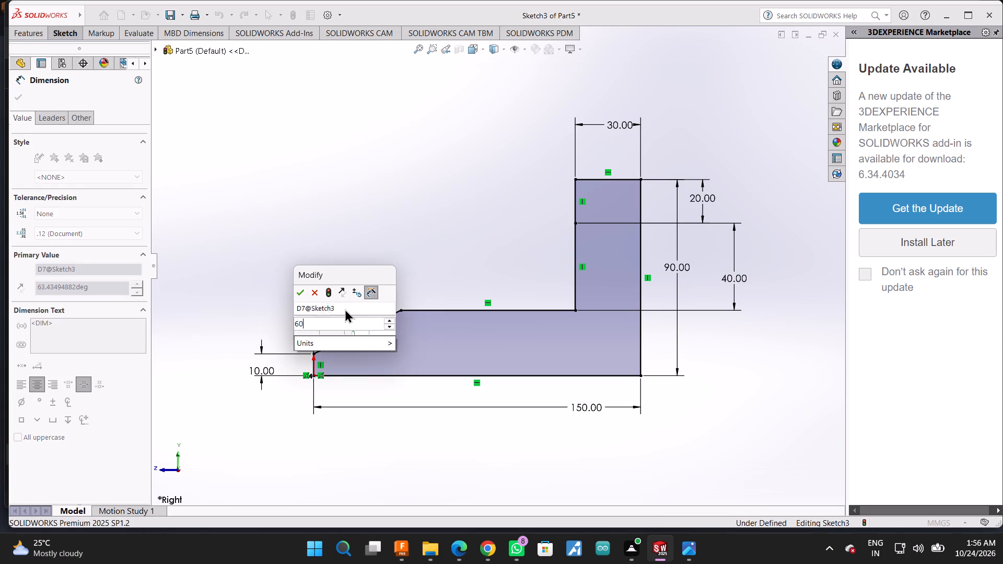
key(Return)
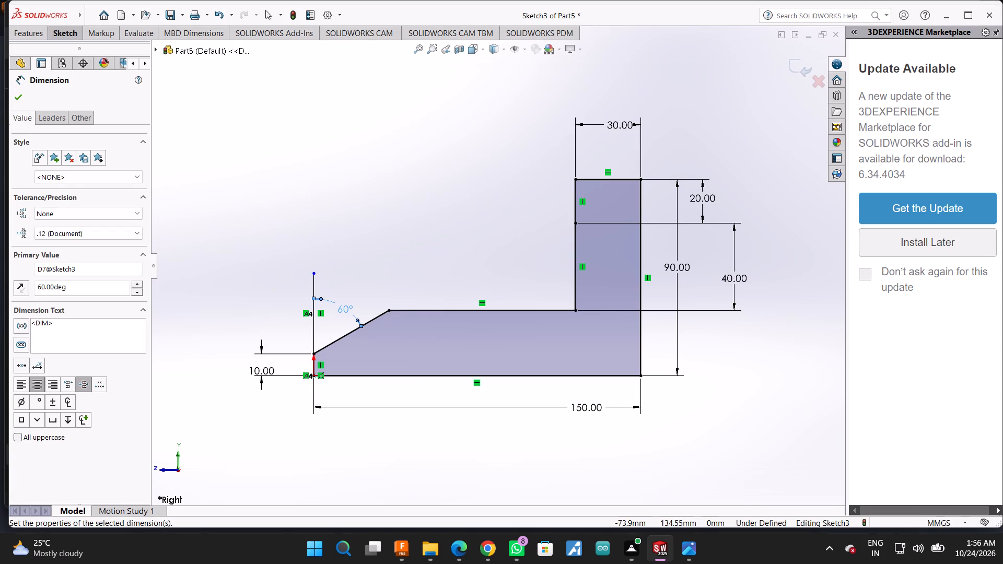
Extend the sloped line up to the inner vertical edge of the upright with Extend Entities.
click(66, 38)
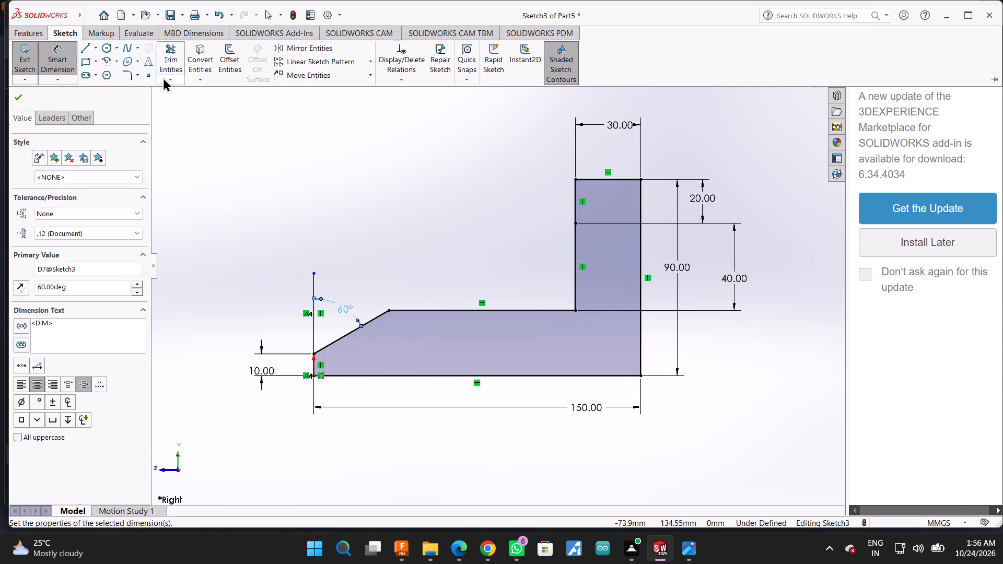
click(205, 76)
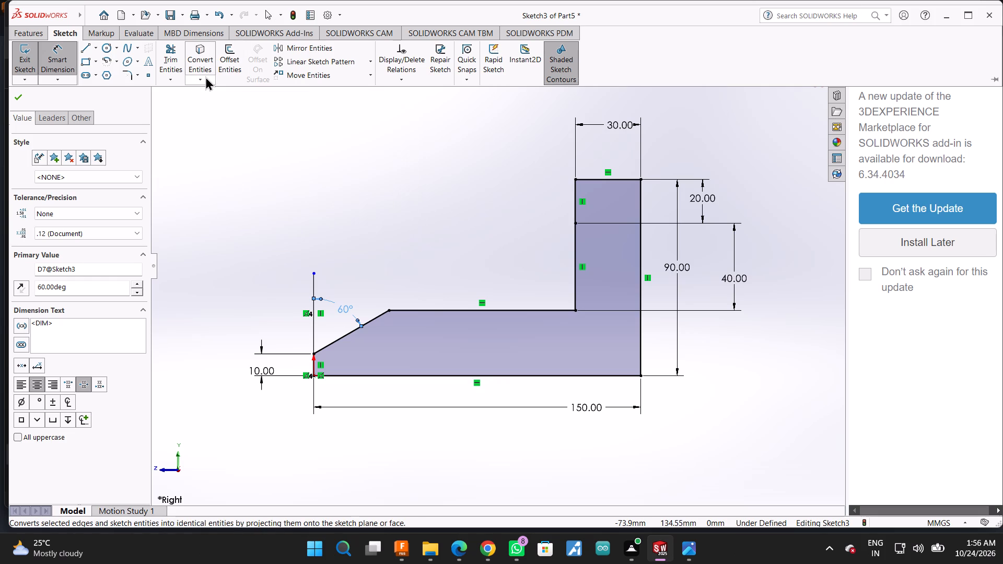
click(206, 79)
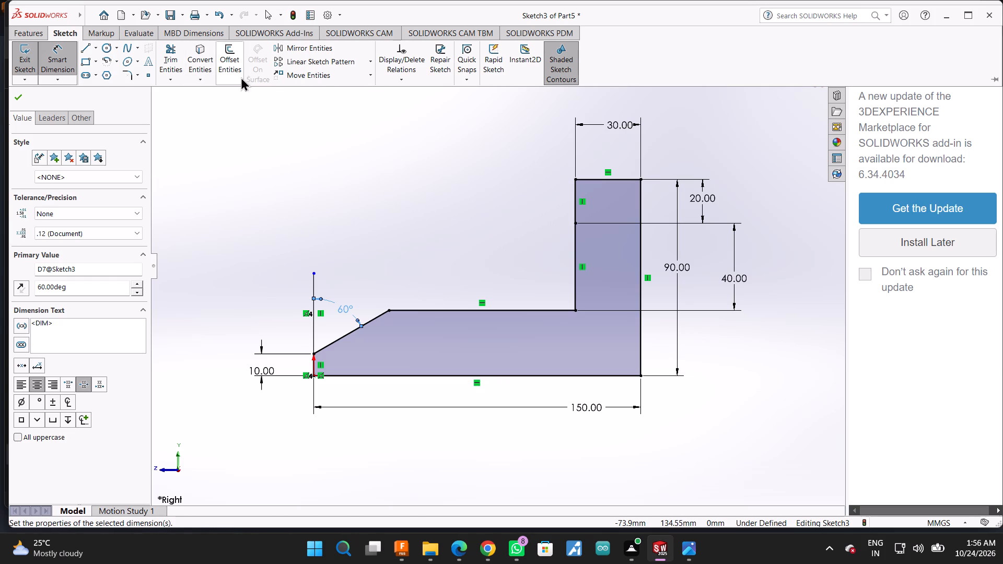
click(181, 71)
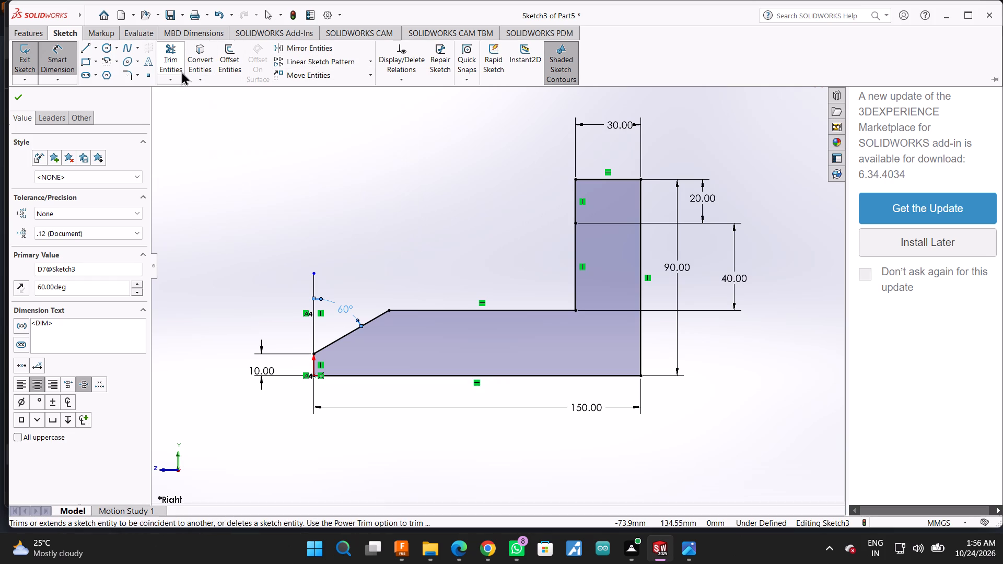
click(180, 76)
click(67, 32)
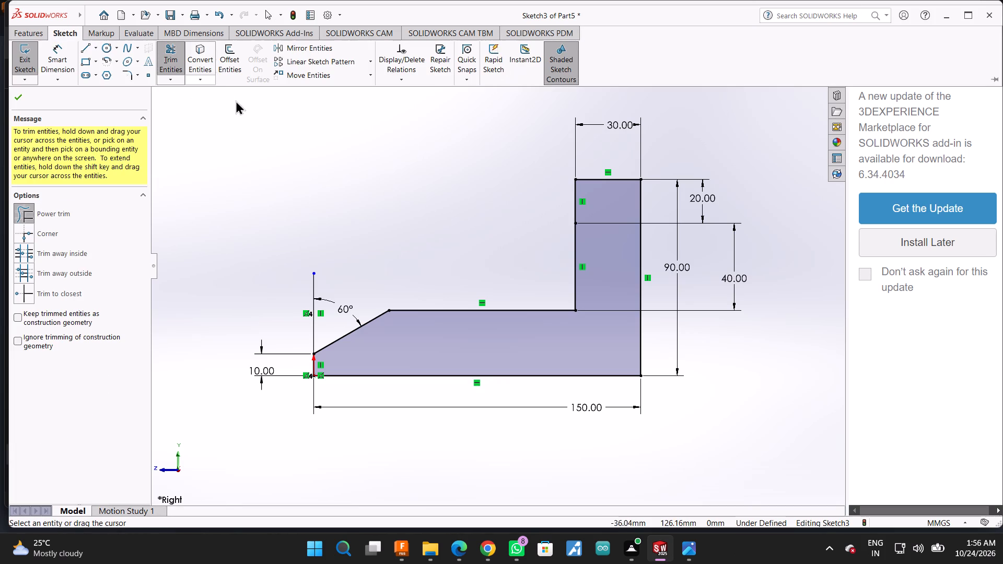
click(172, 80)
click(178, 105)
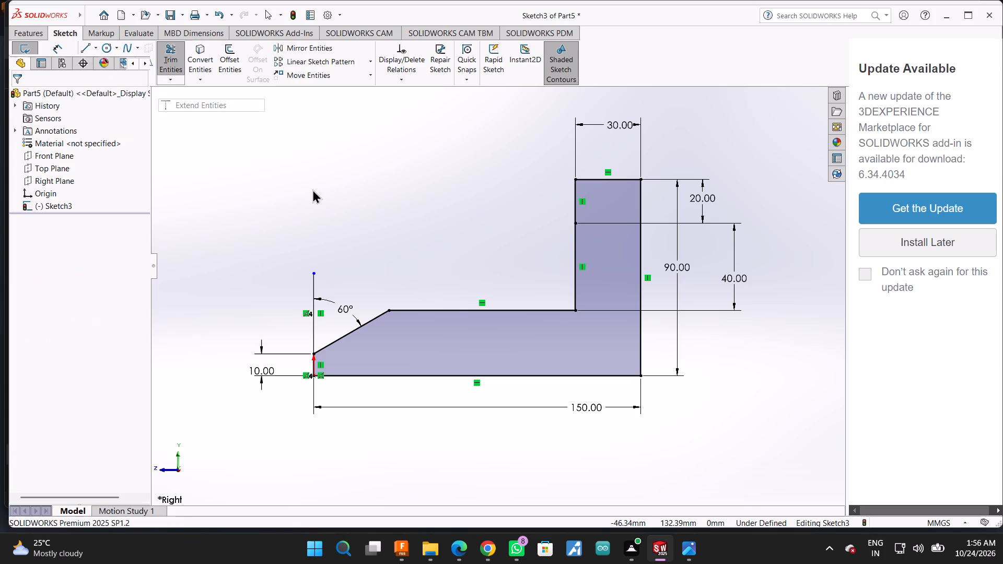
click(370, 323)
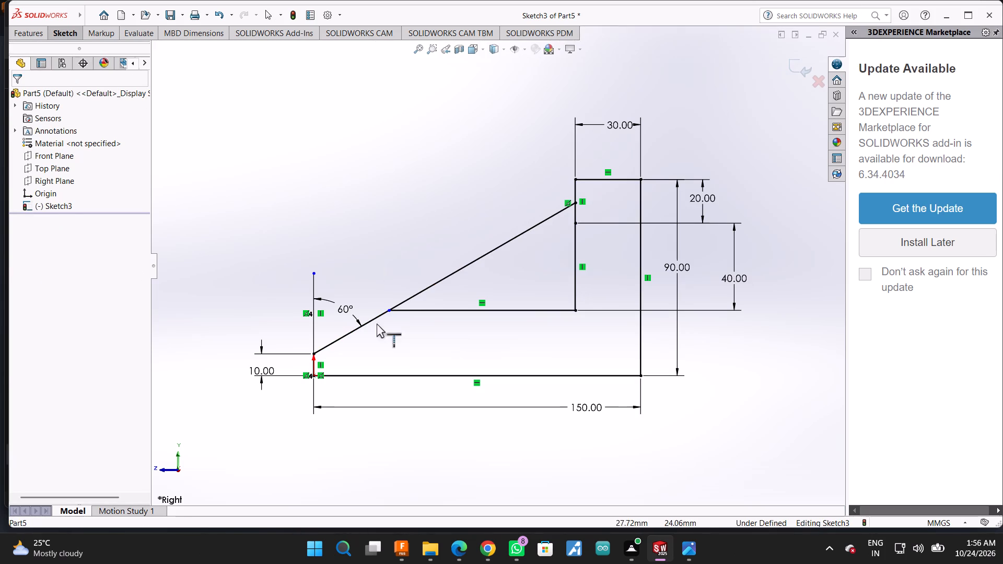
Extrude only the L-shaped region of the sketch as a blind boss 84 mm deep in the reversed direction.
scroll(482, 303, up, 1)
scroll(487, 295, down, 1)
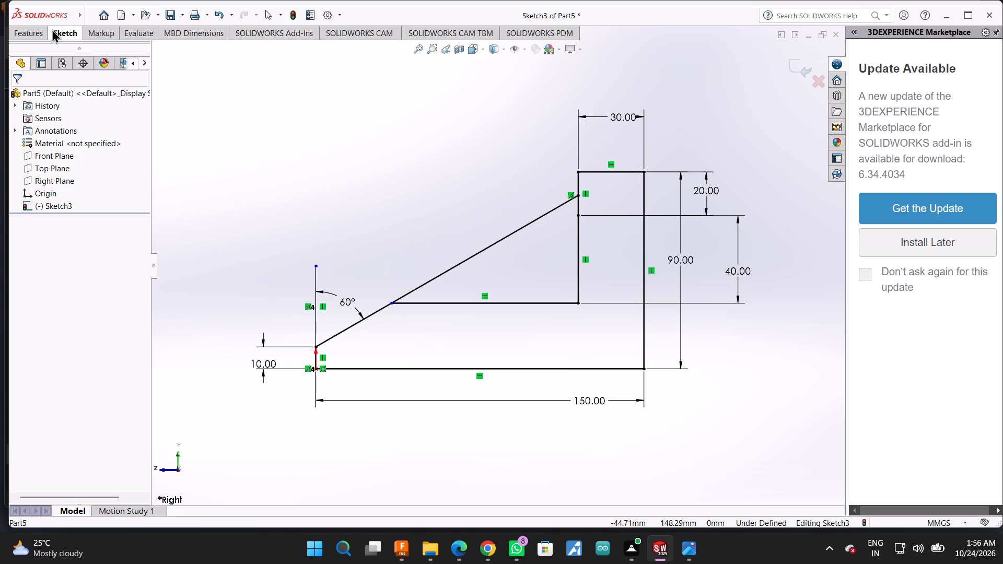
click(37, 28)
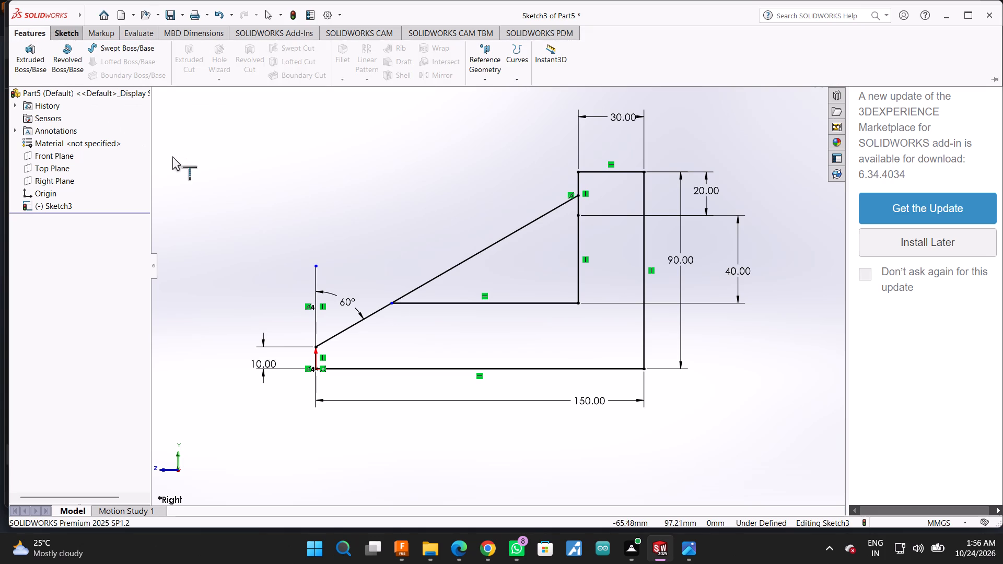
click(29, 59)
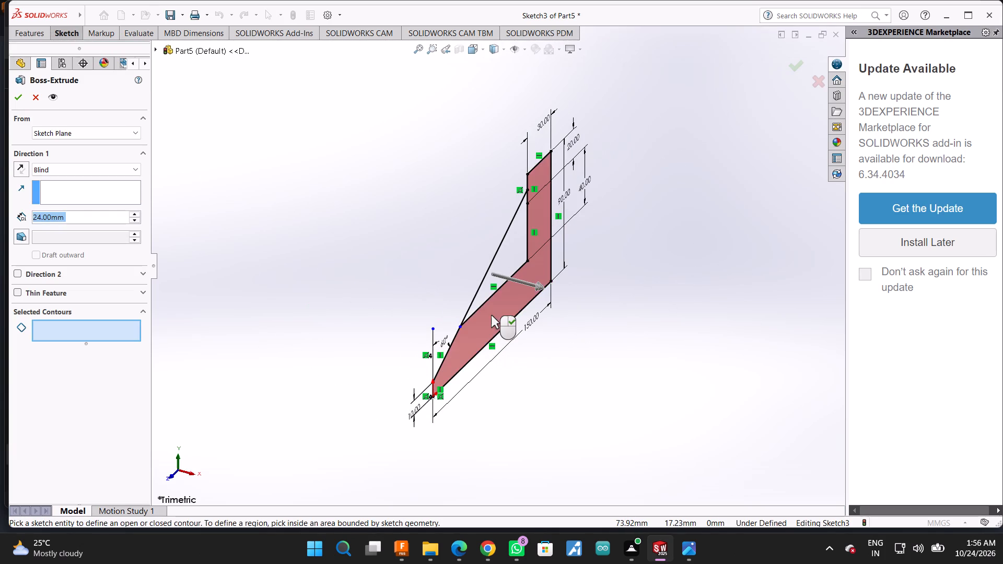
click(491, 315)
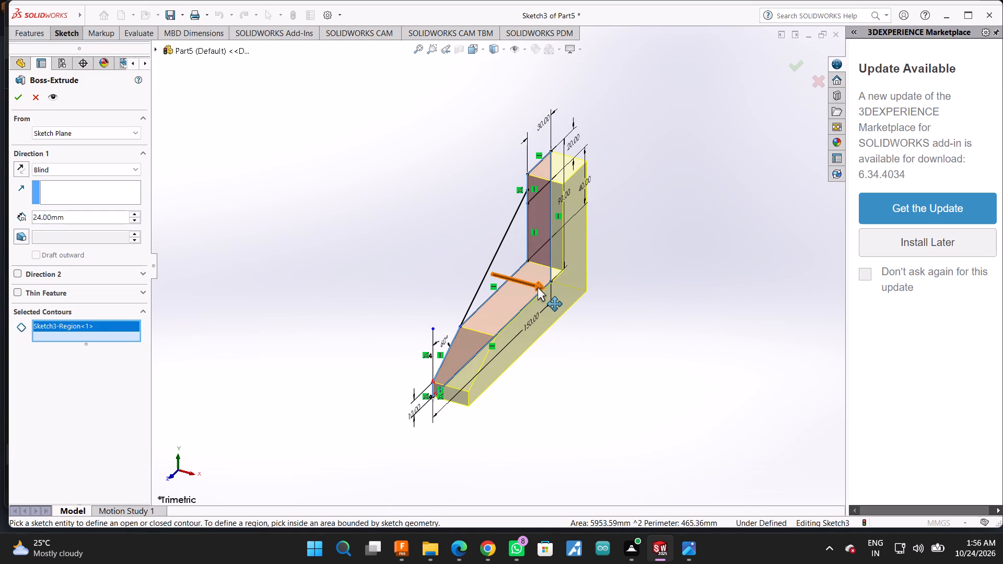
drag(540, 286, 440, 238)
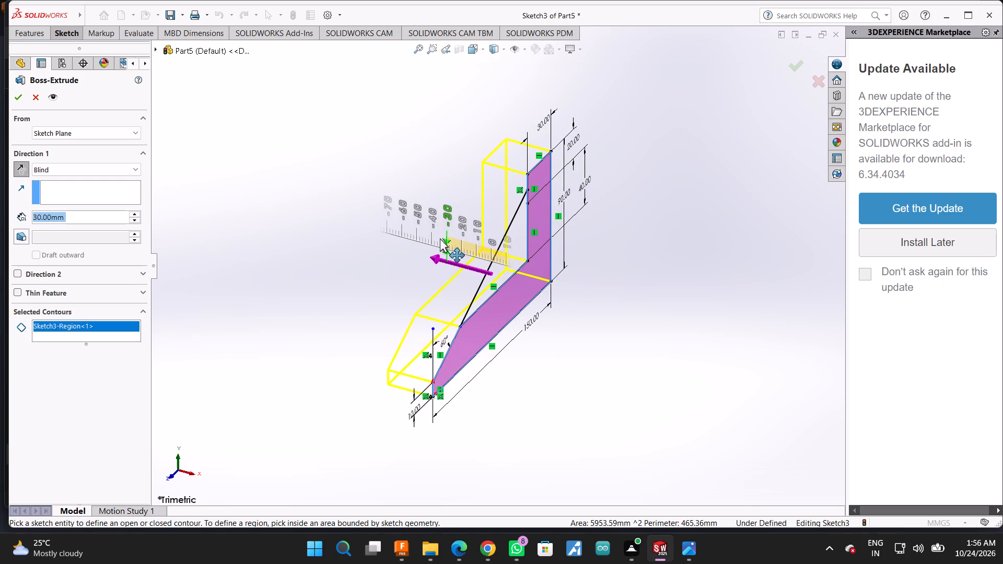
drag(440, 238, 429, 234)
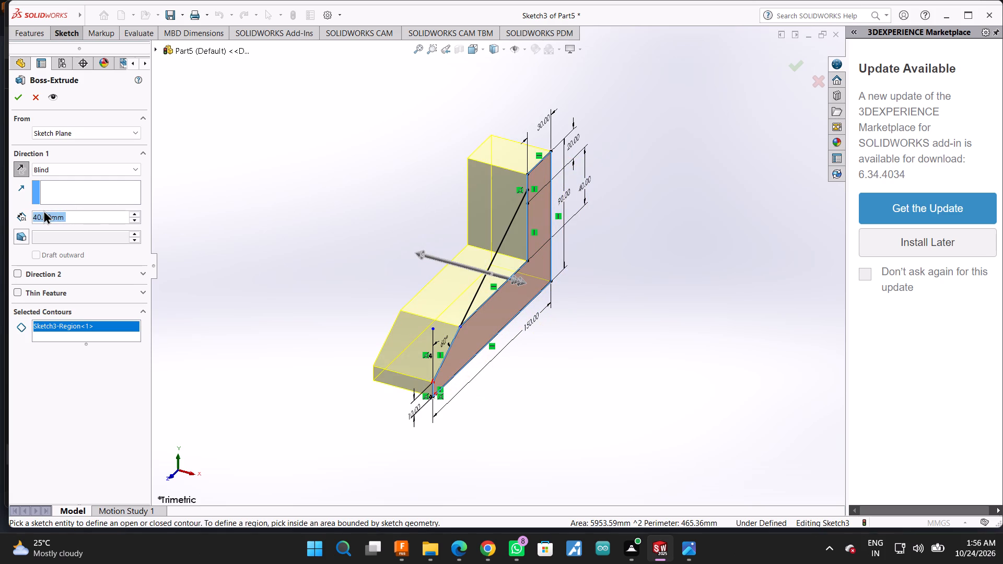
click(43, 210)
click(41, 217)
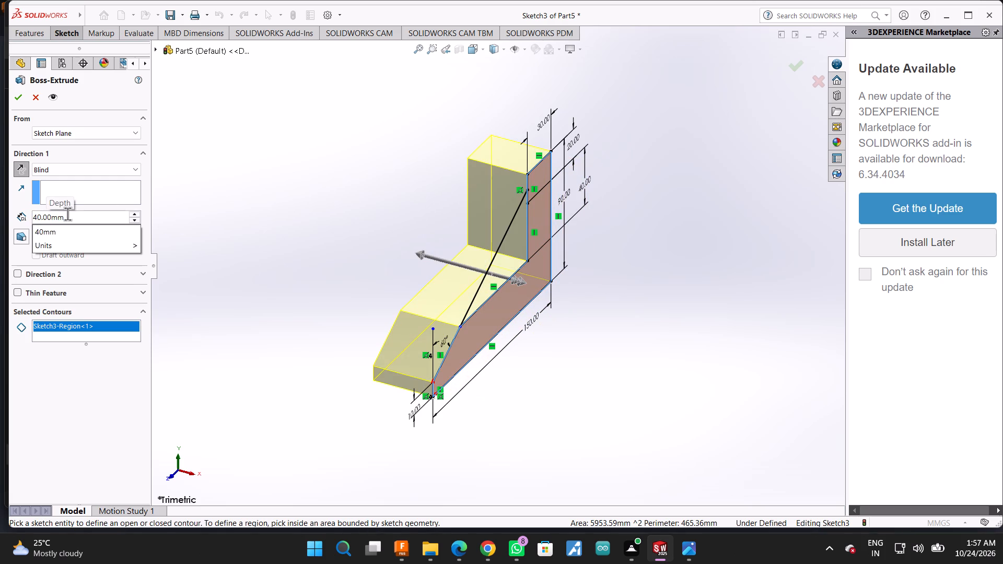
key(BackSpace)
key(BackSpace)
key(8)
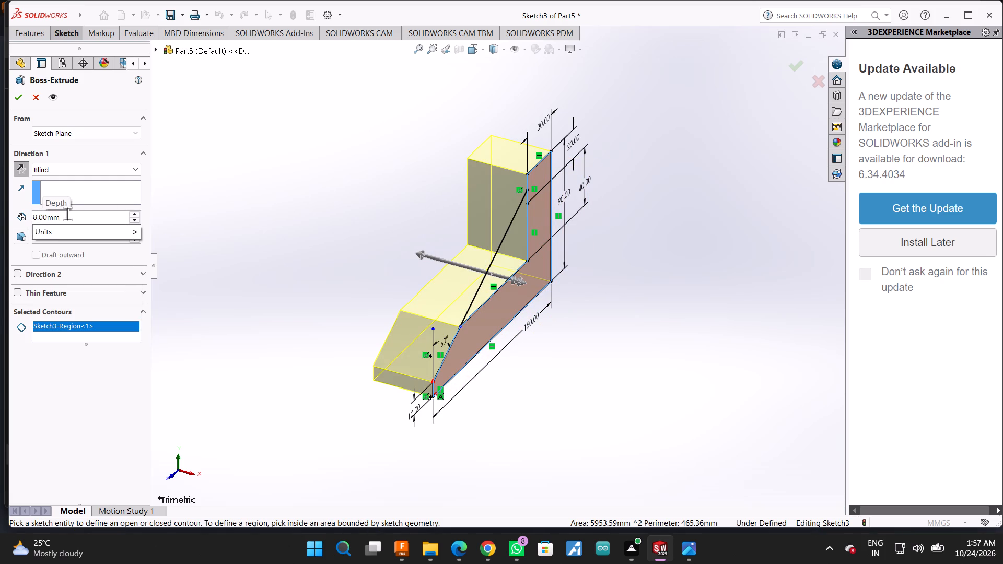
key(4)
key(Return)
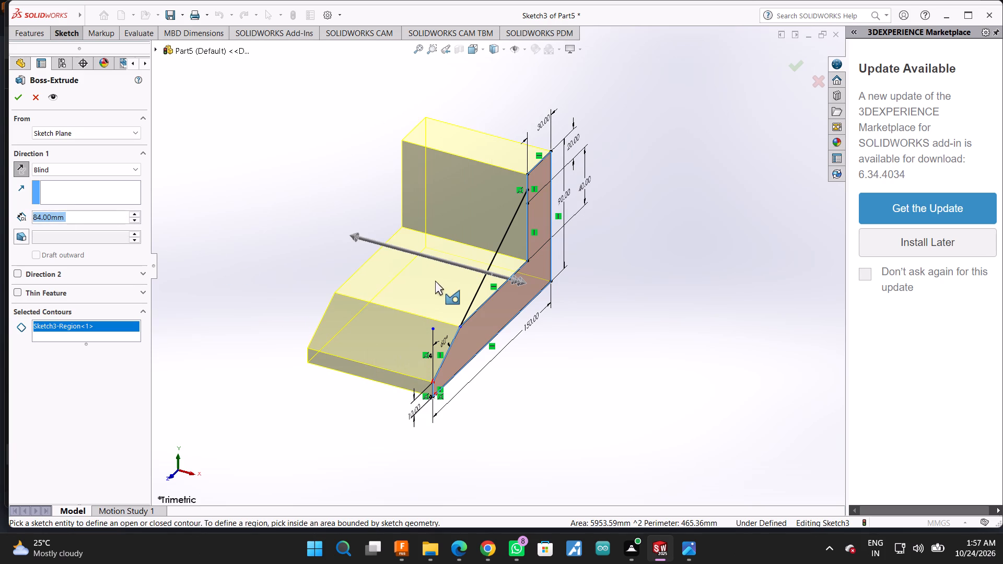
click(23, 92)
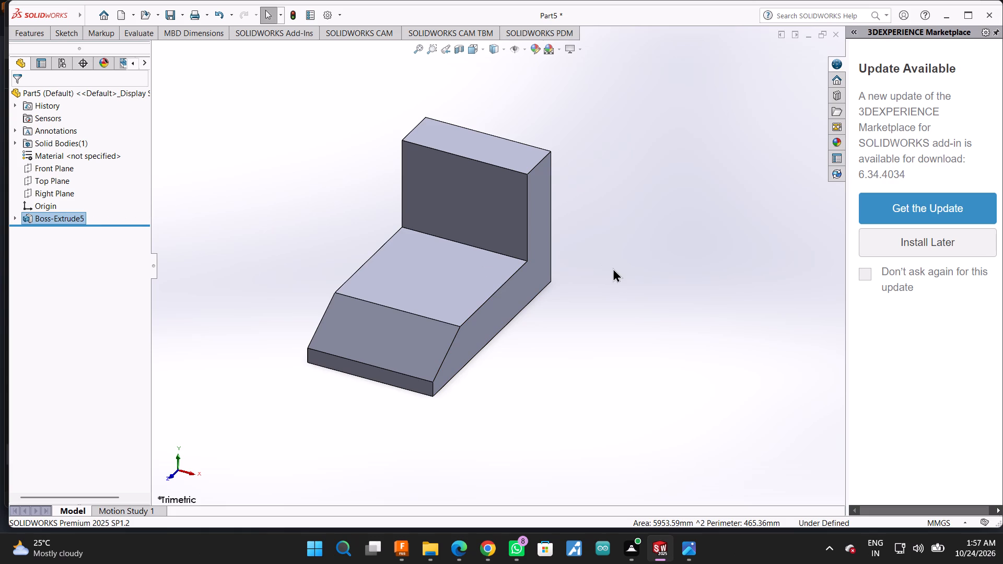
Start a new sketch on the Right Plane with the Line tool.
scroll(613, 268, down, 1)
middle_drag(613, 268, 531, 224)
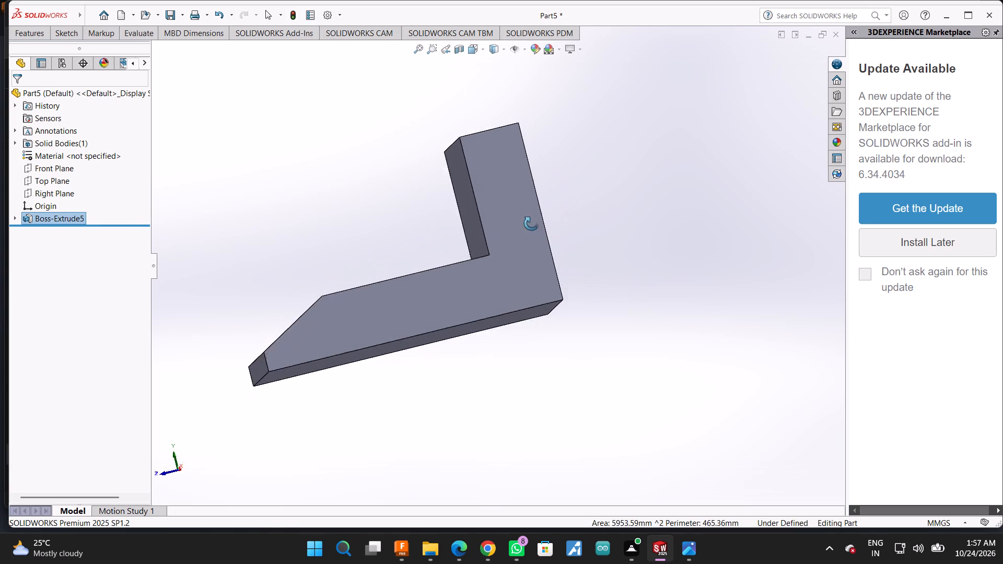
middle_drag(531, 224, 547, 264)
scroll(570, 279, up, 1)
scroll(569, 280, down, 1)
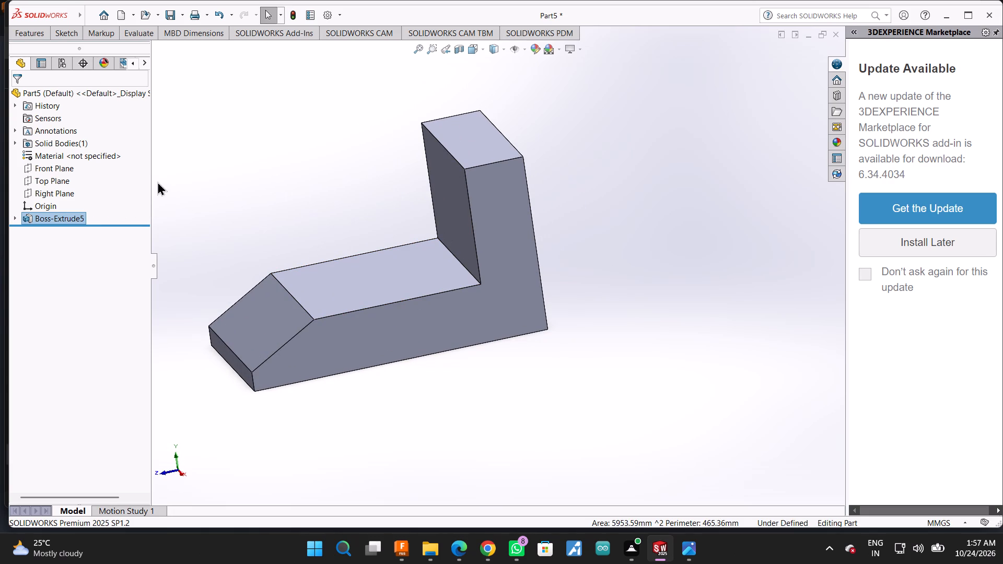
click(64, 196)
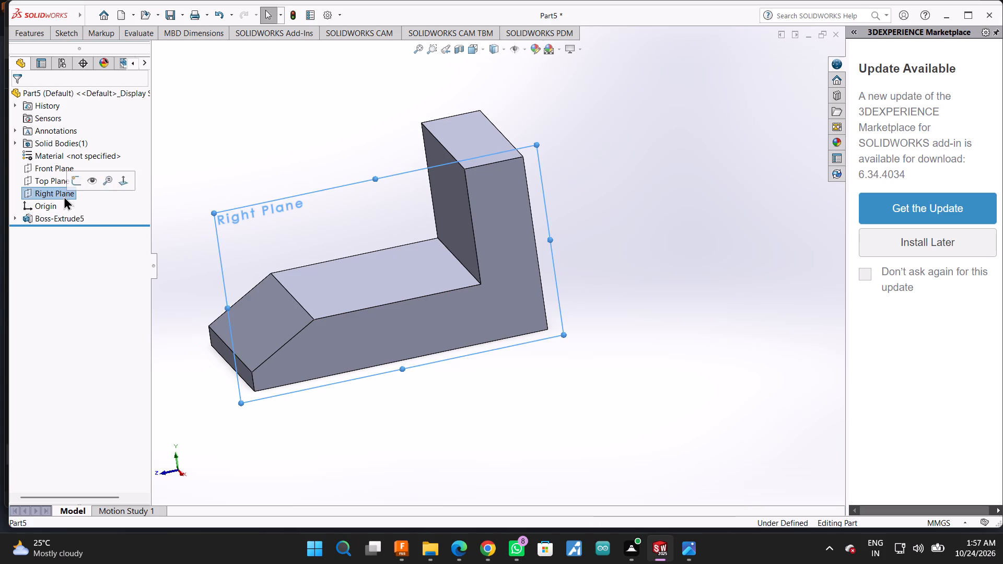
click(120, 177)
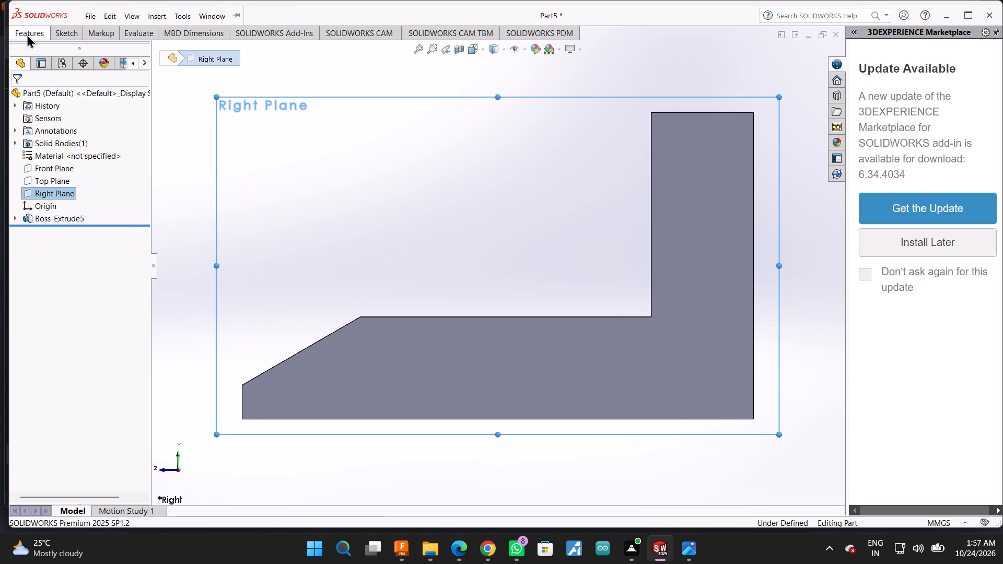
click(58, 36)
click(87, 47)
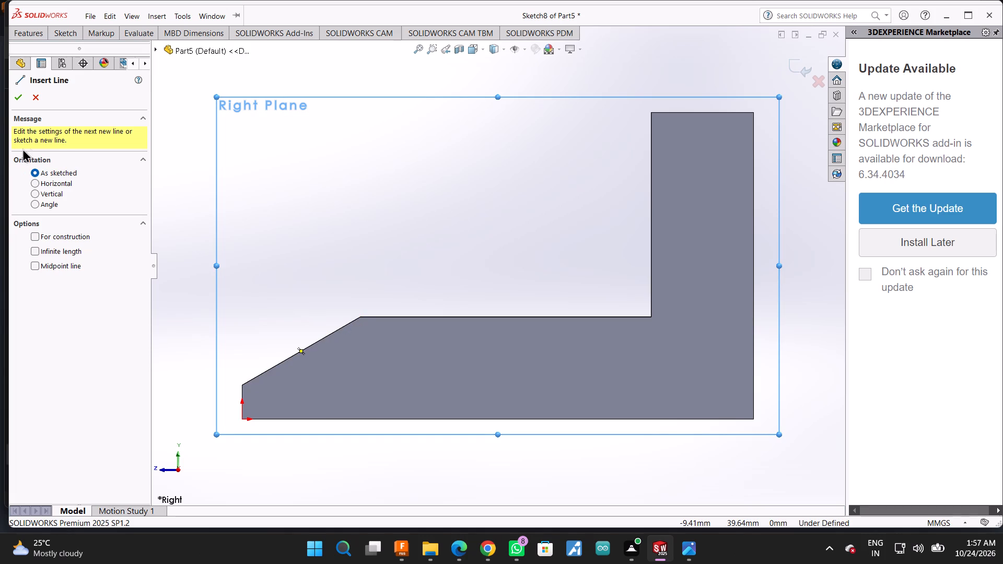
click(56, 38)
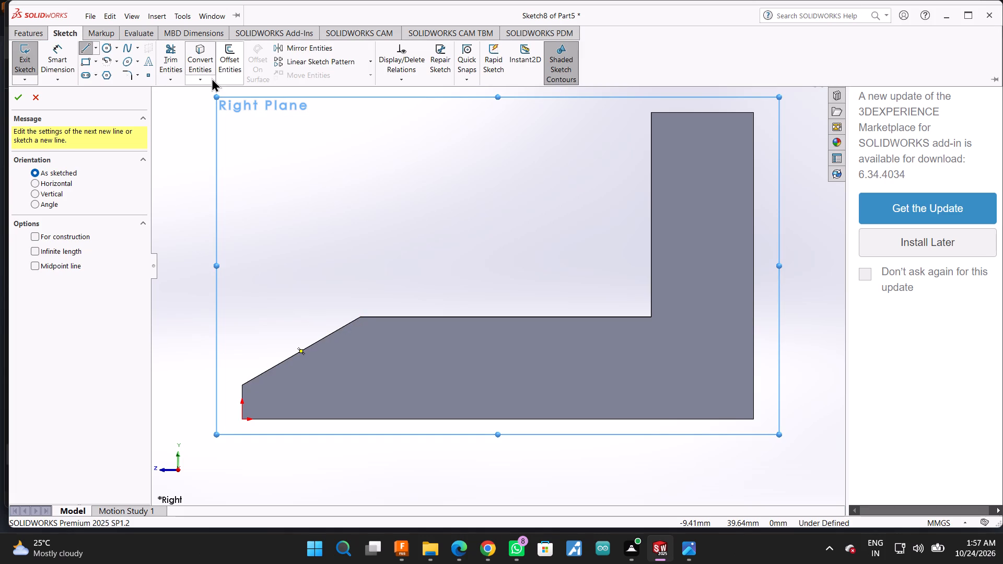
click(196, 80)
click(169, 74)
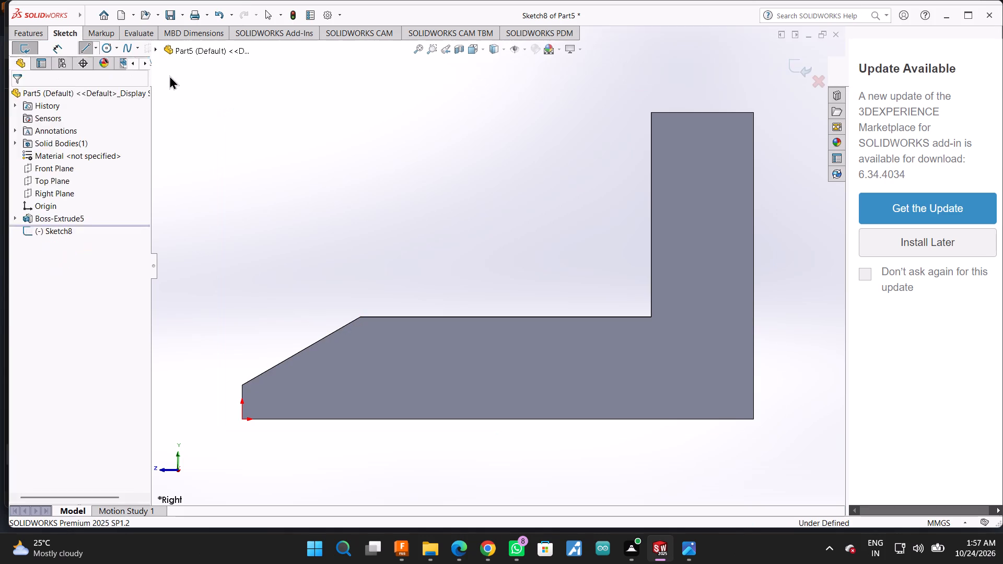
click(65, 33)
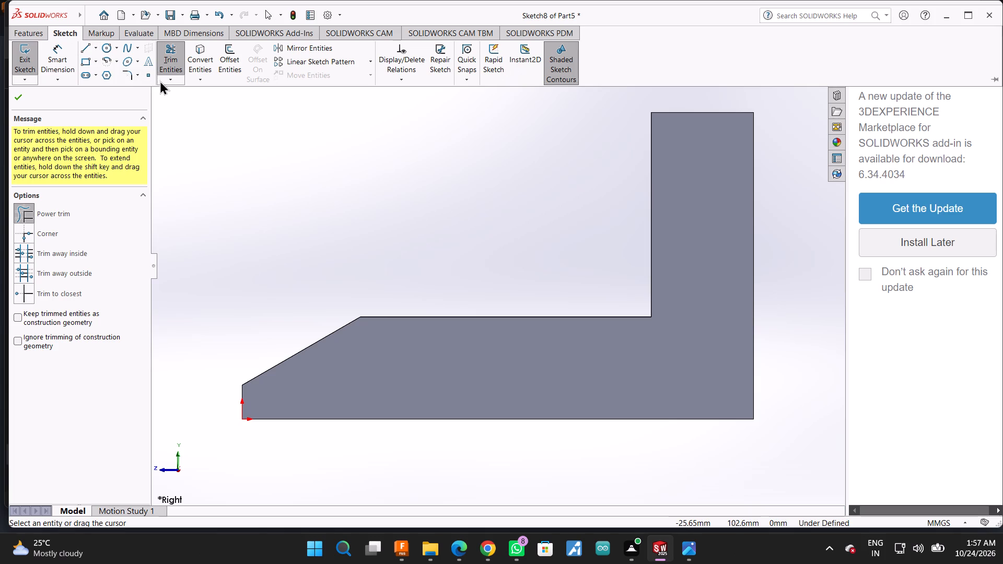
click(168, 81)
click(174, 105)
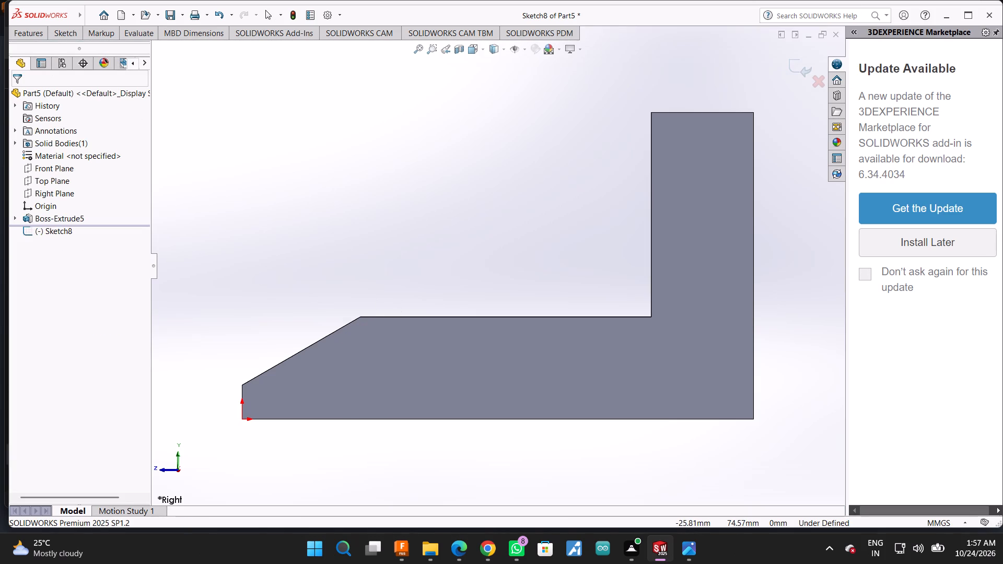
Draw a closed triangle from the slope's top corner, continuing about 98.56 mm at 30° to the upright, down to the inner corner and back.
click(52, 39)
click(81, 52)
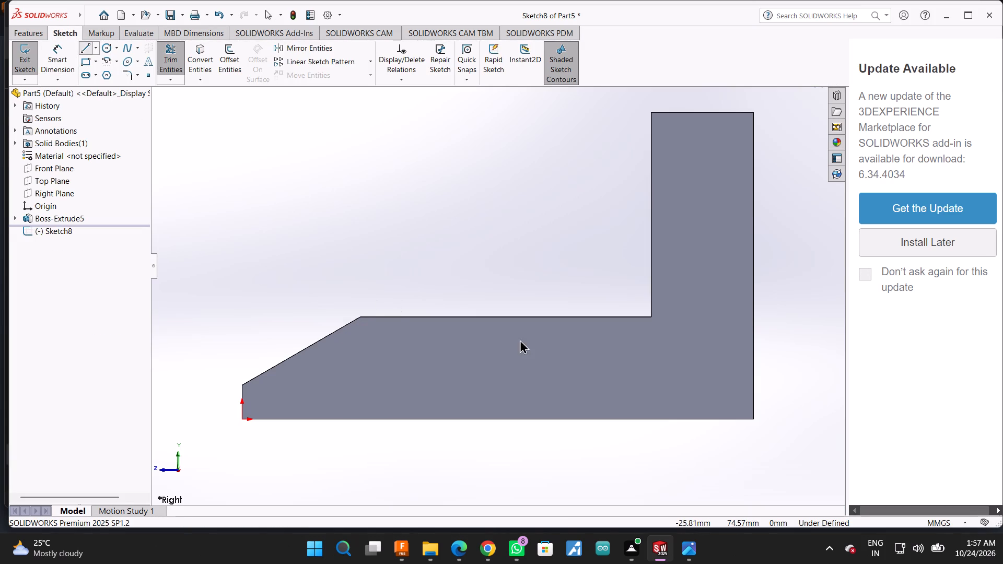
click(359, 316)
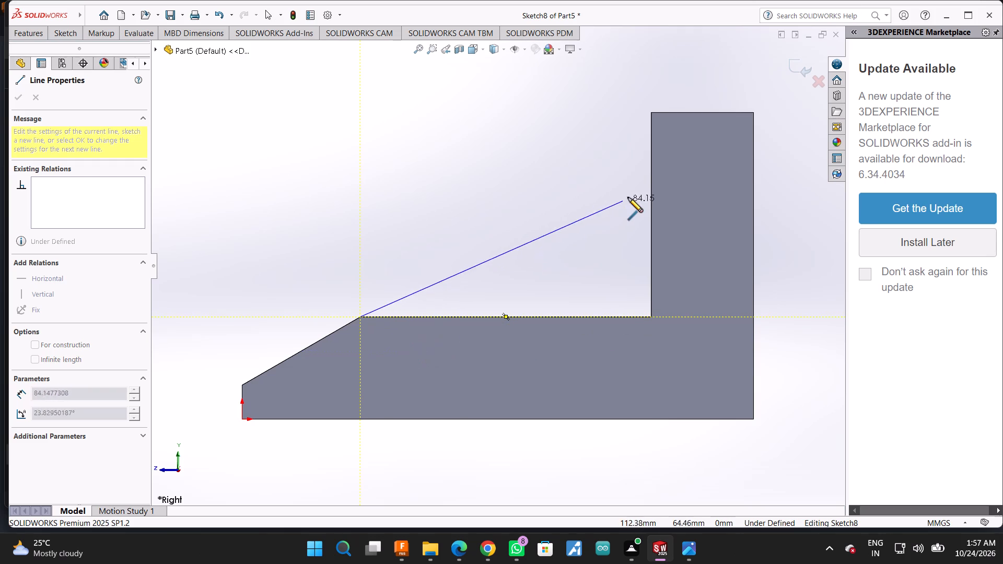
click(652, 150)
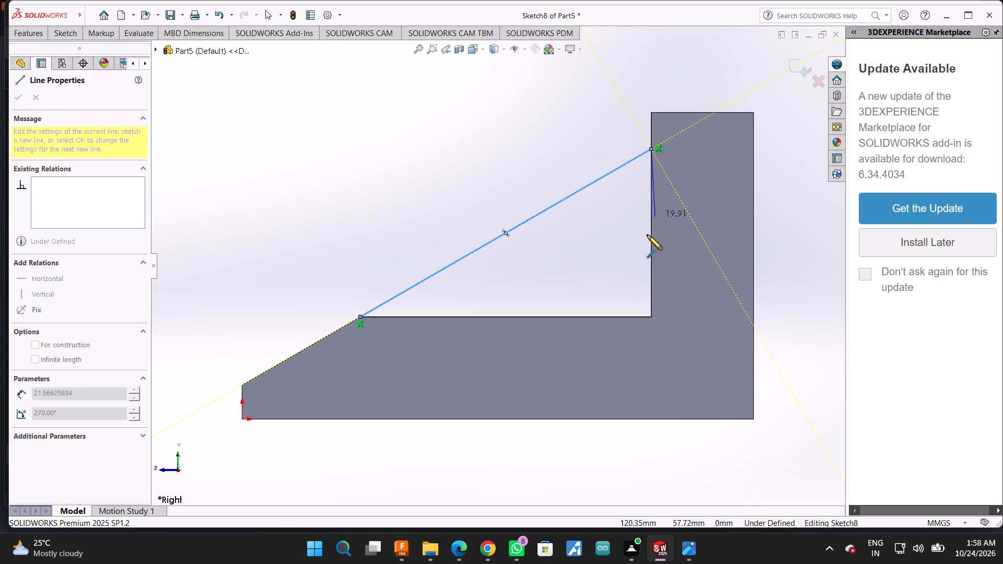
click(651, 316)
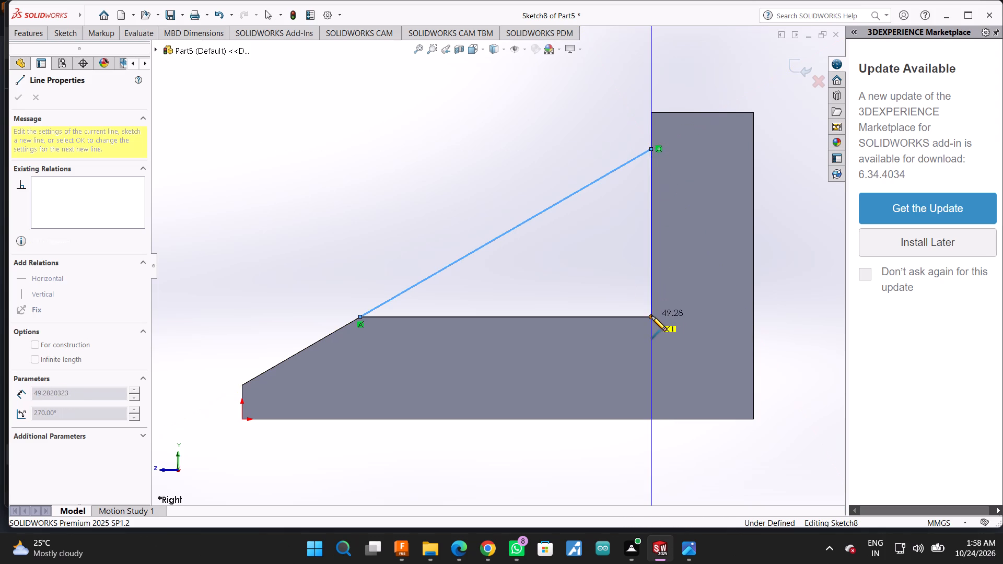
click(359, 316)
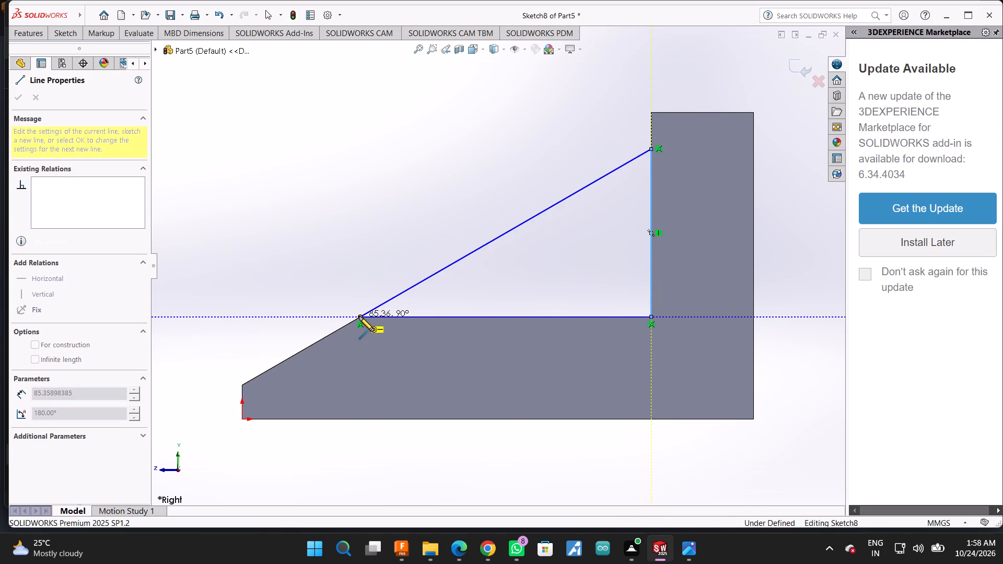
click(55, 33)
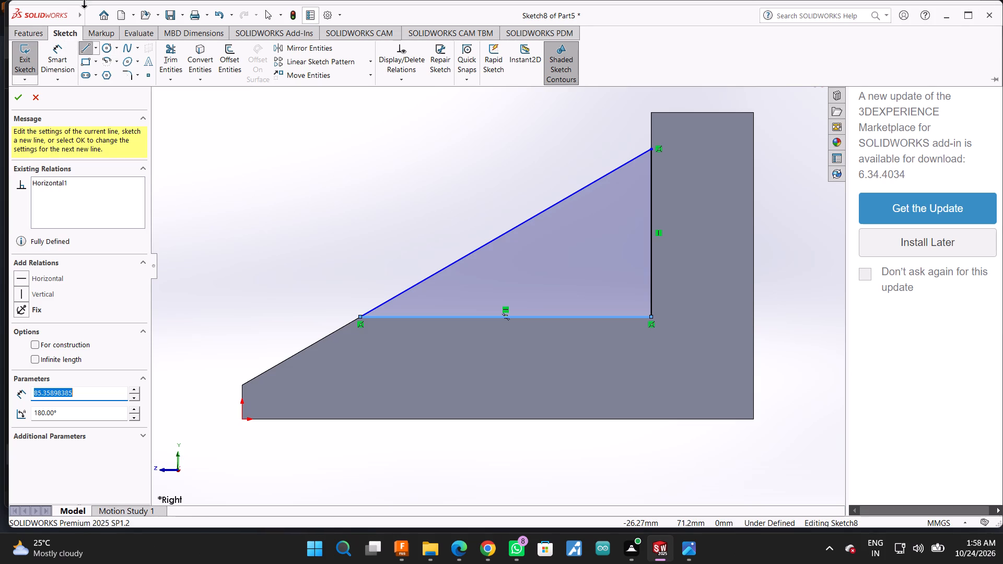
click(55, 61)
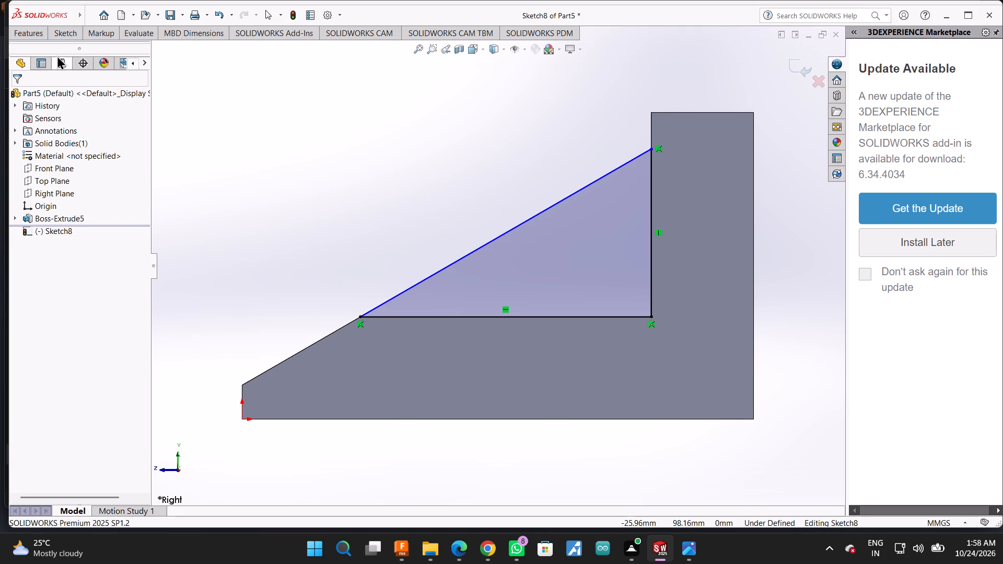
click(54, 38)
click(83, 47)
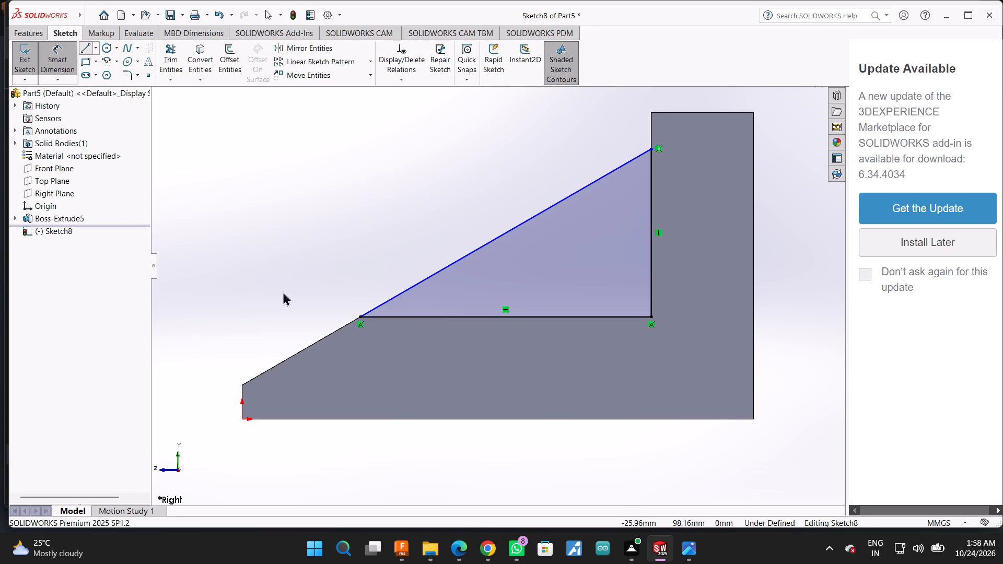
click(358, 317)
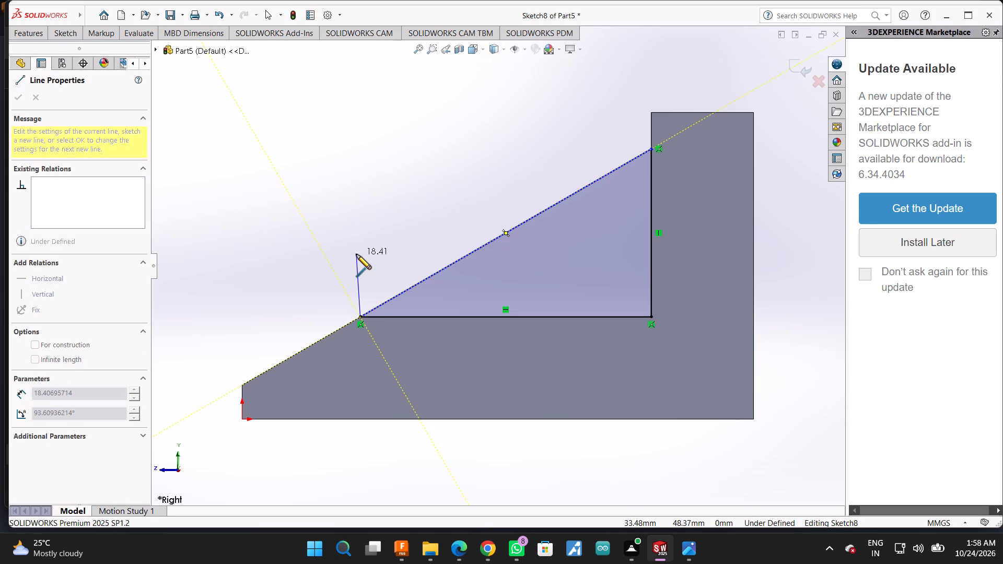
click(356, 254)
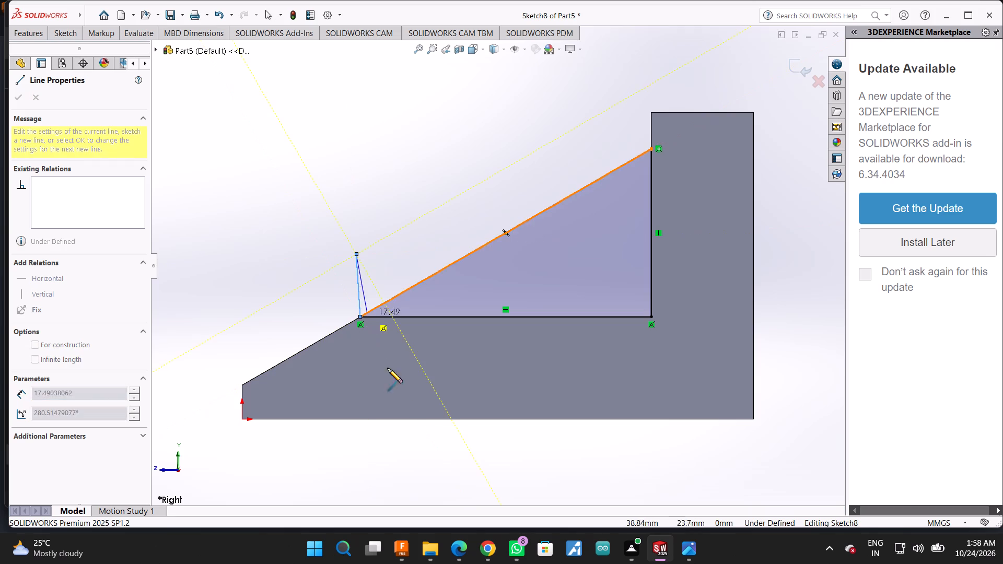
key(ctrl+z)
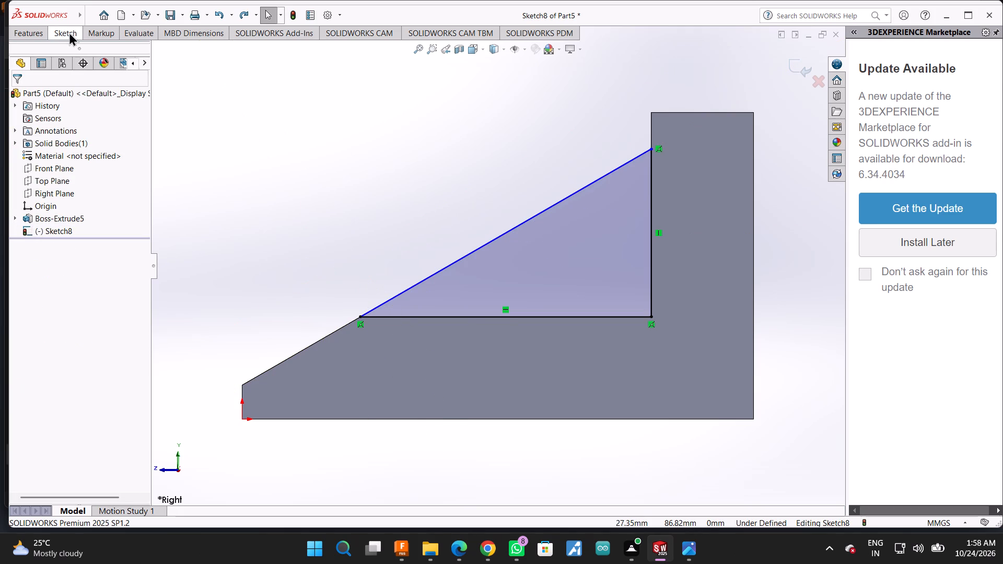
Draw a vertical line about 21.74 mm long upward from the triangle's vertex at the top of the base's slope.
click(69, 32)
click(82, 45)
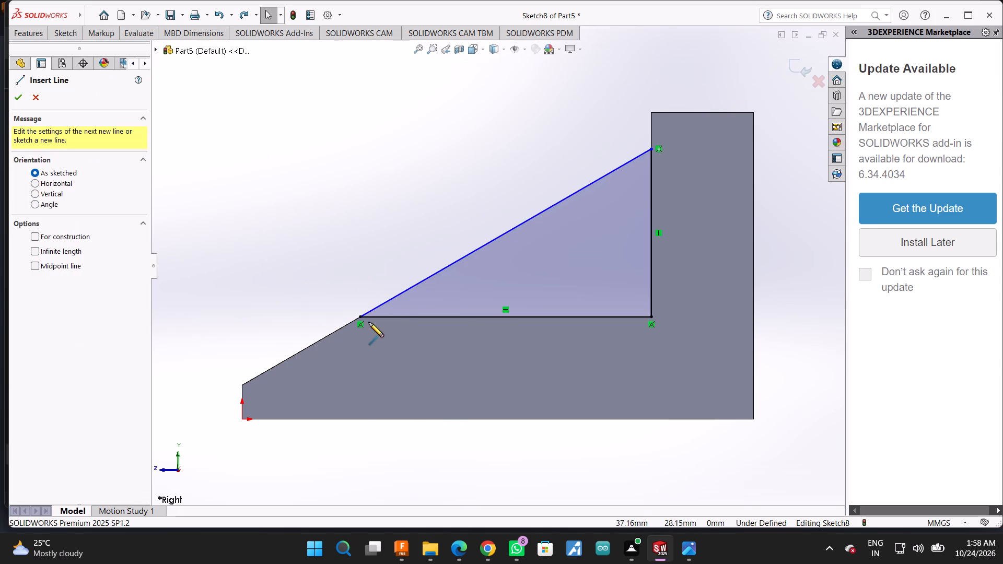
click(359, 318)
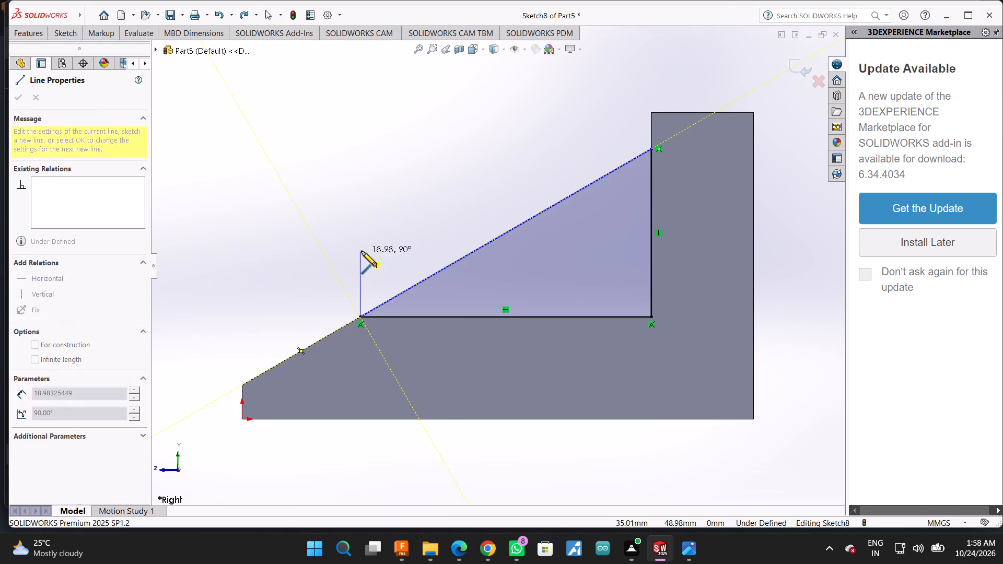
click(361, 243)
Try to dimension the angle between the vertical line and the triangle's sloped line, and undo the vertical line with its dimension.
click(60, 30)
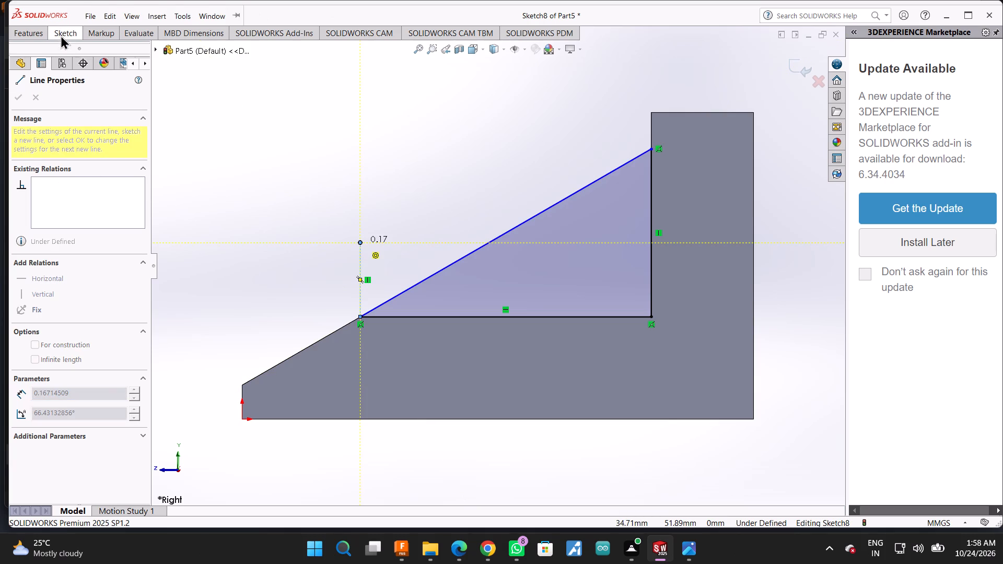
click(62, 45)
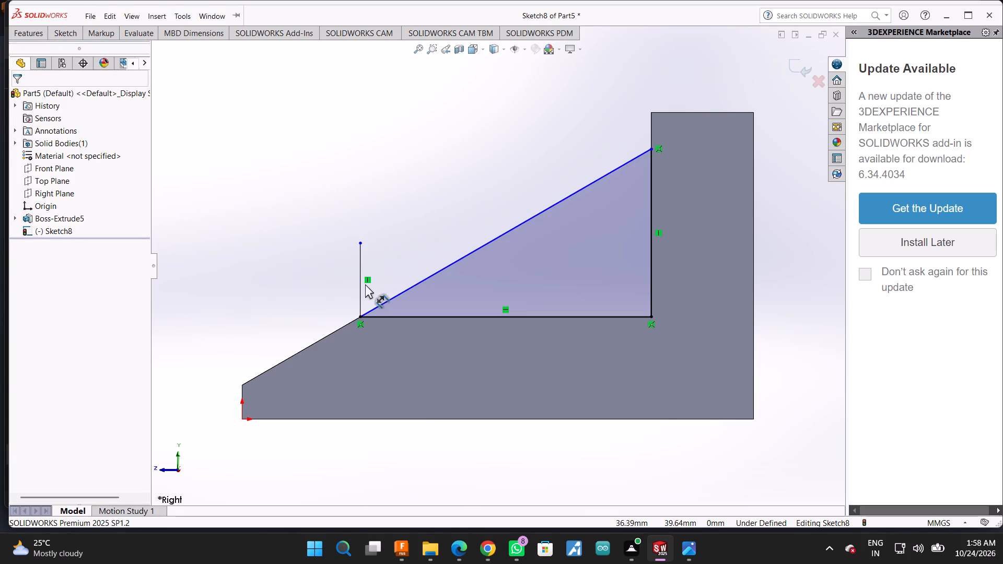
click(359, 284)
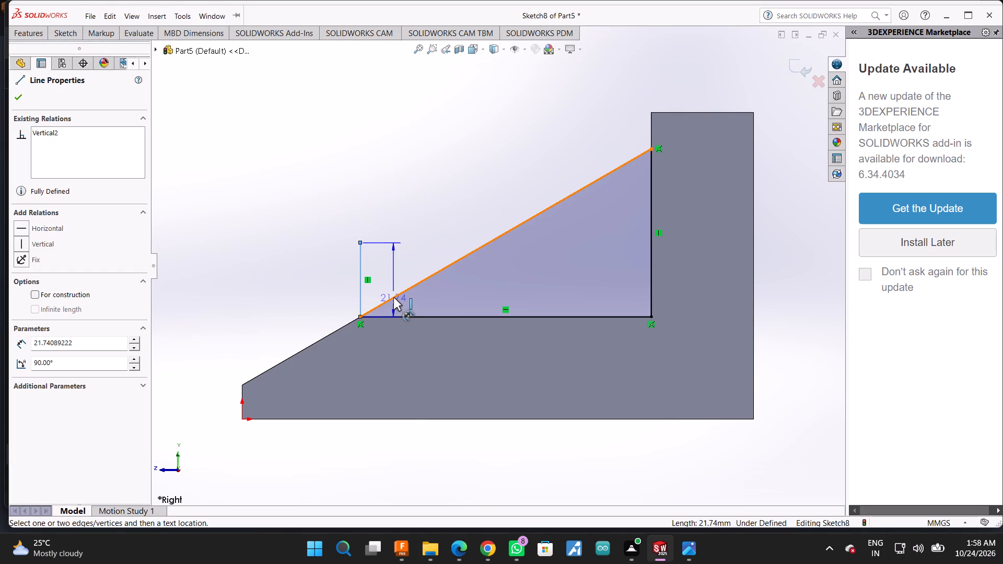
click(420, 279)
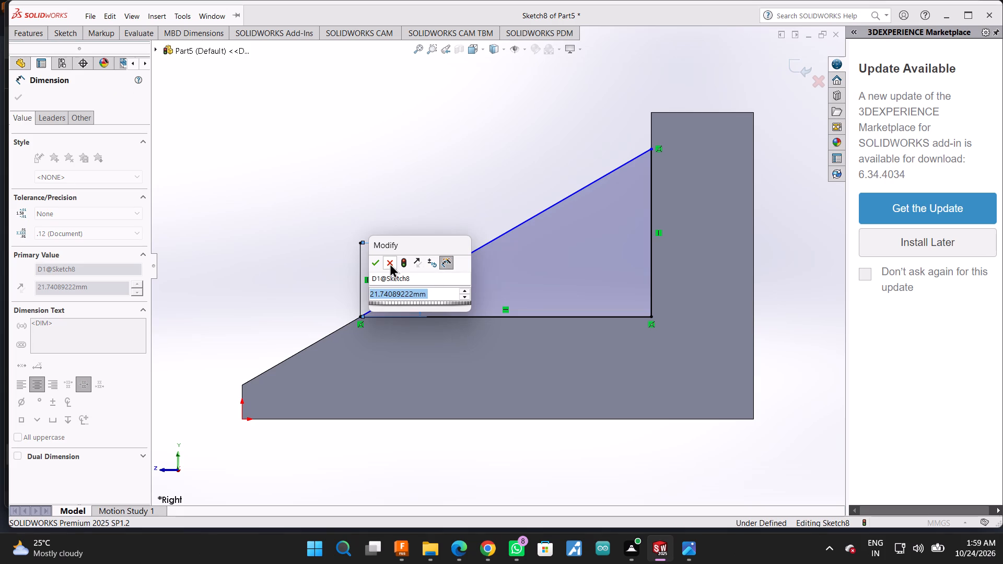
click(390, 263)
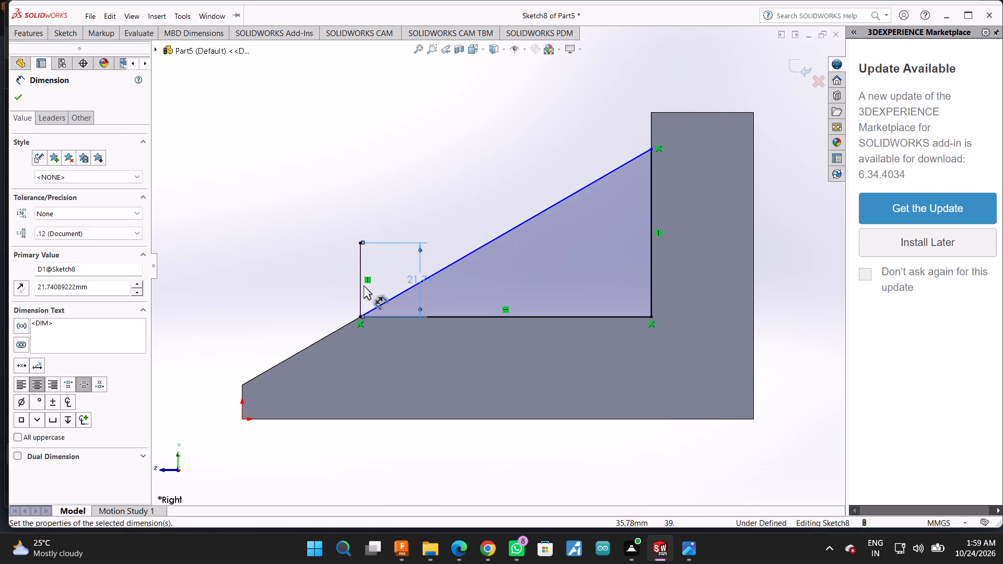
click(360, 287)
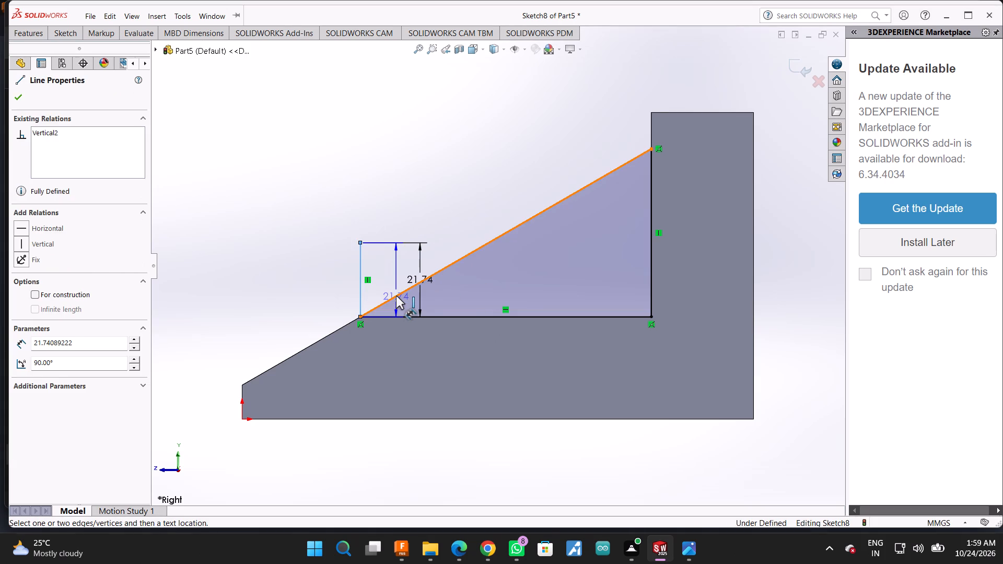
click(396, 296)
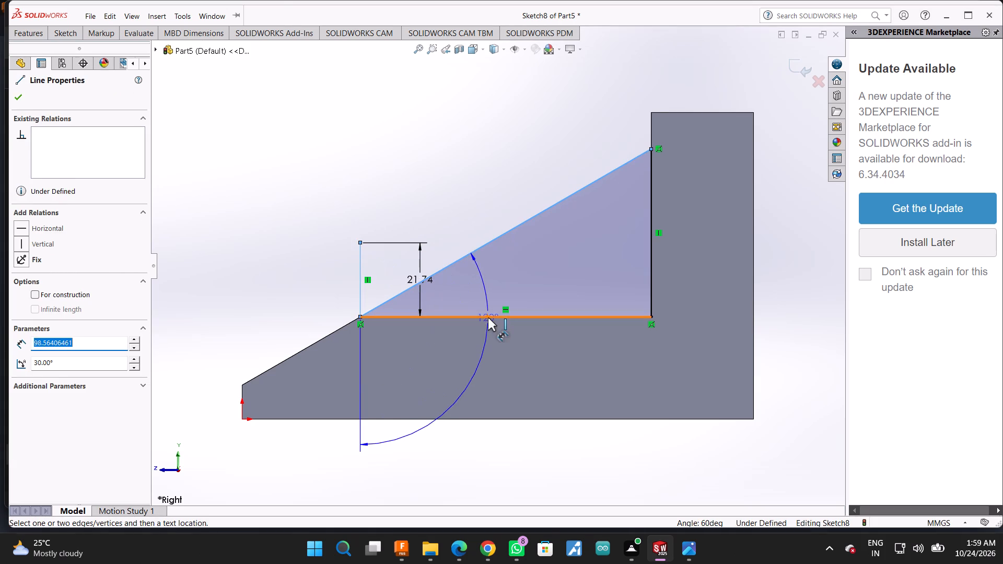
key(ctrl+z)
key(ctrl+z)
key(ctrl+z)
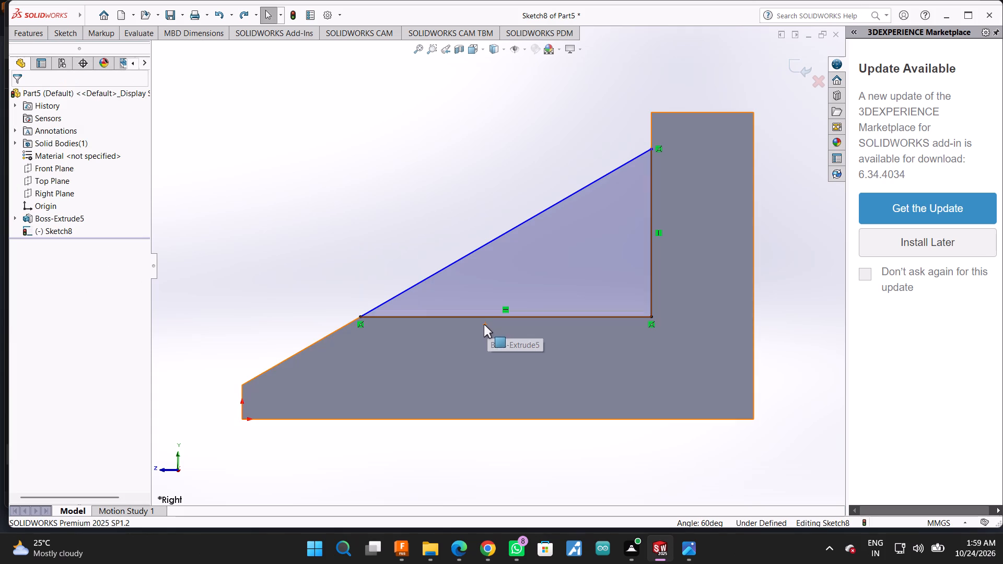
Extrude the triangular sketch as a blind boss 24 mm deep in the reversed direction, across the base, merged with the bracket.
scroll(517, 253, down, 2)
middle_drag(307, 149, 352, 204)
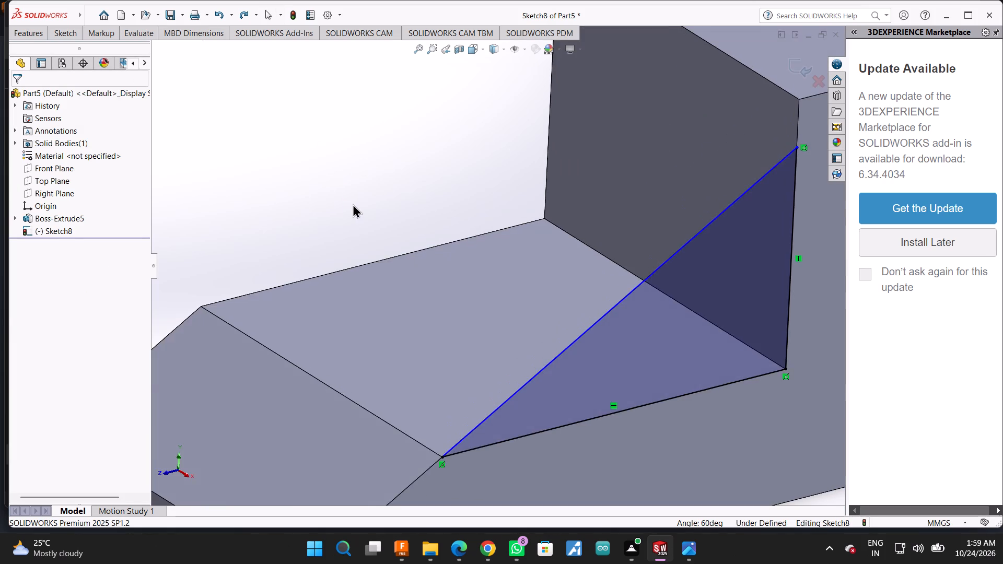
scroll(356, 206, up, 1)
click(52, 34)
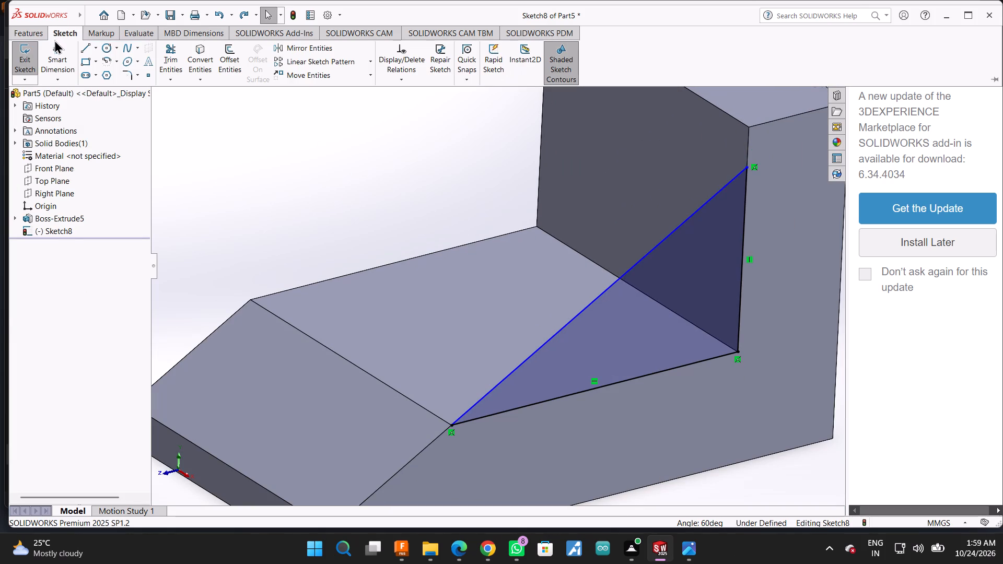
click(33, 26)
click(38, 46)
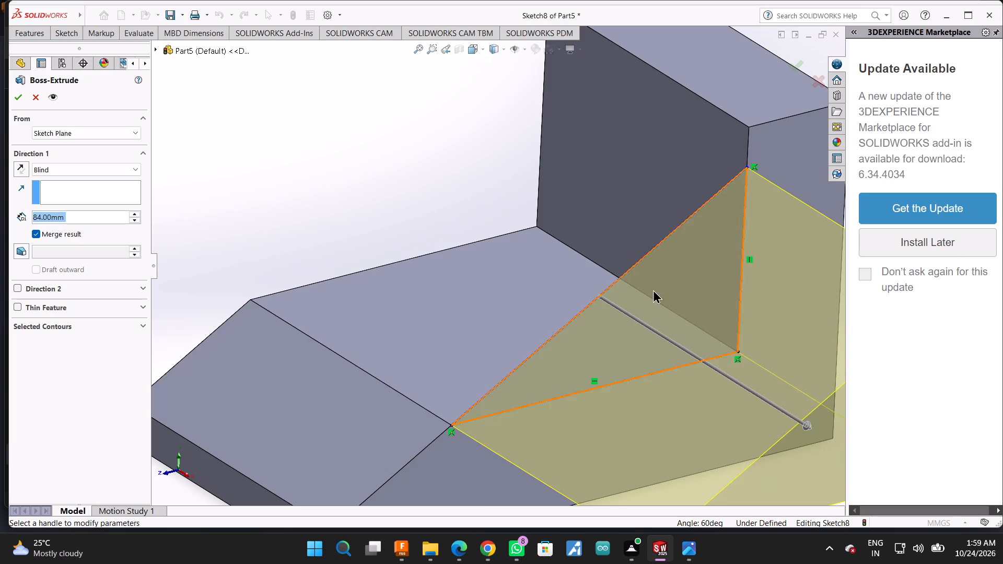
scroll(645, 285, up, 3)
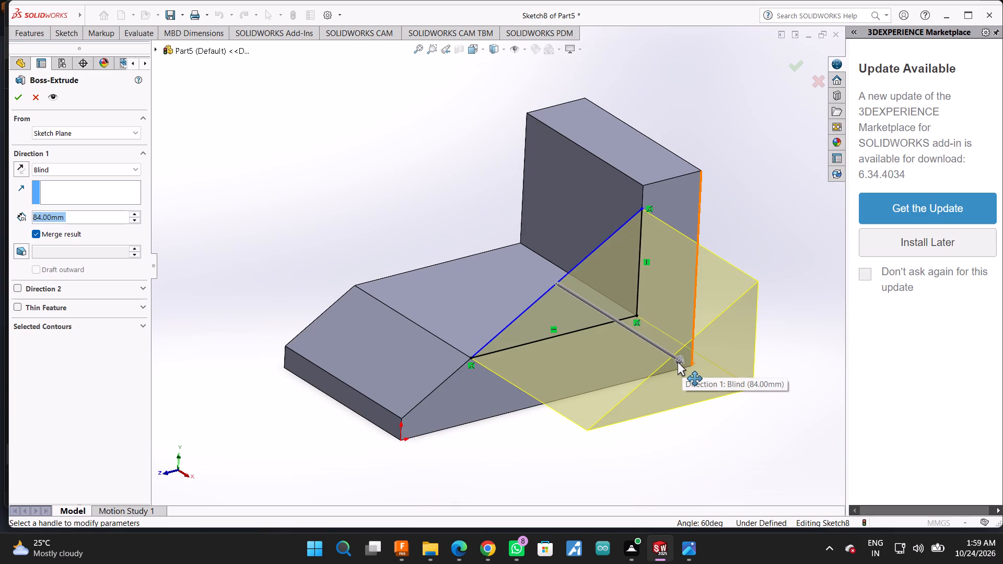
drag(678, 361, 527, 255)
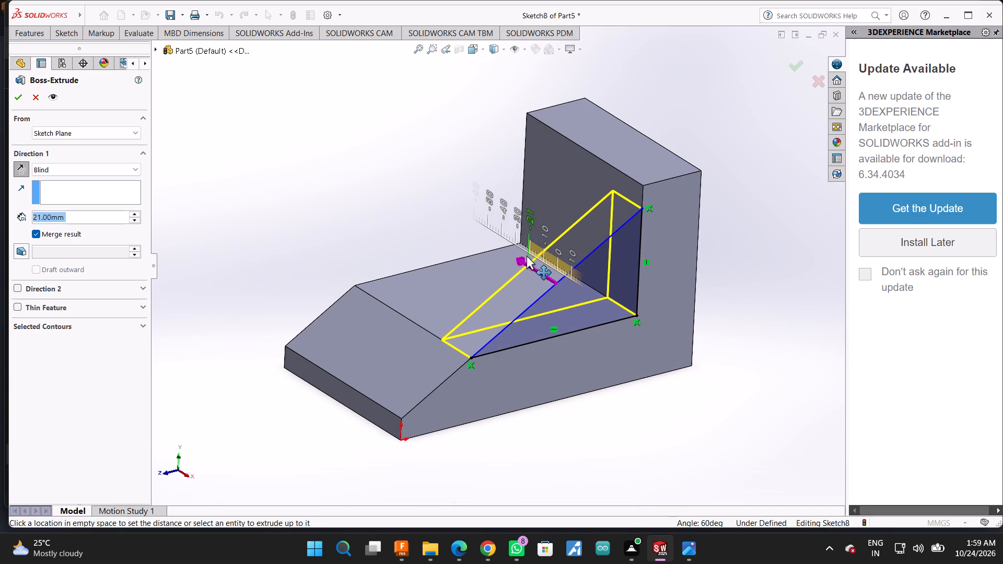
drag(527, 255, 522, 246)
click(41, 211)
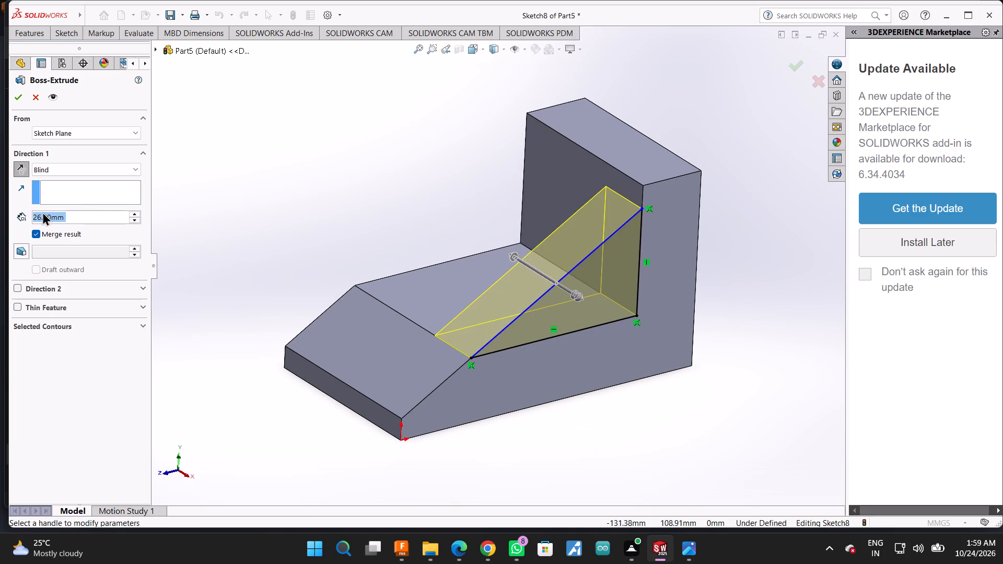
drag(41, 211, 41, 218)
click(41, 216)
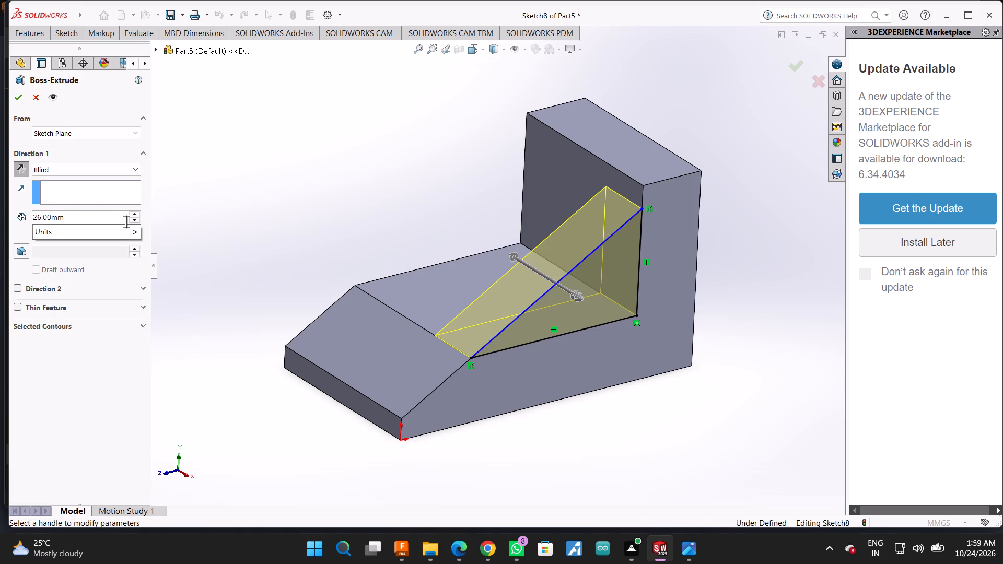
key(BackSpace)
key(4)
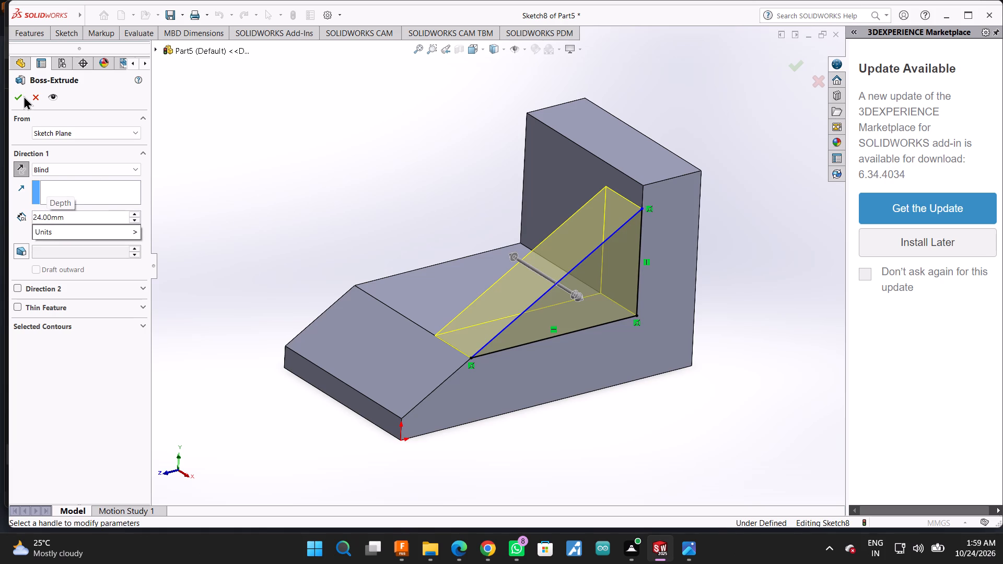
click(21, 93)
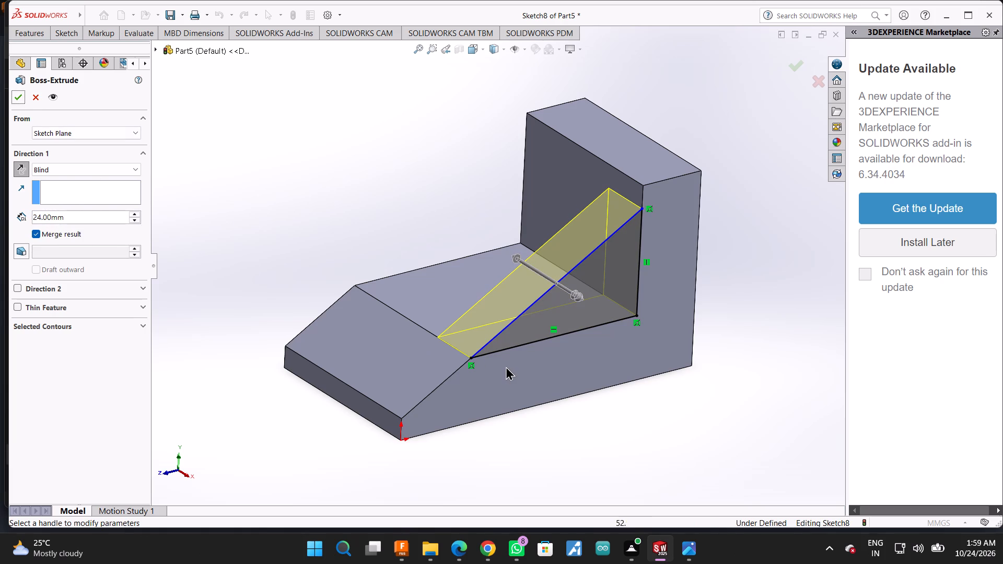
click(20, 104)
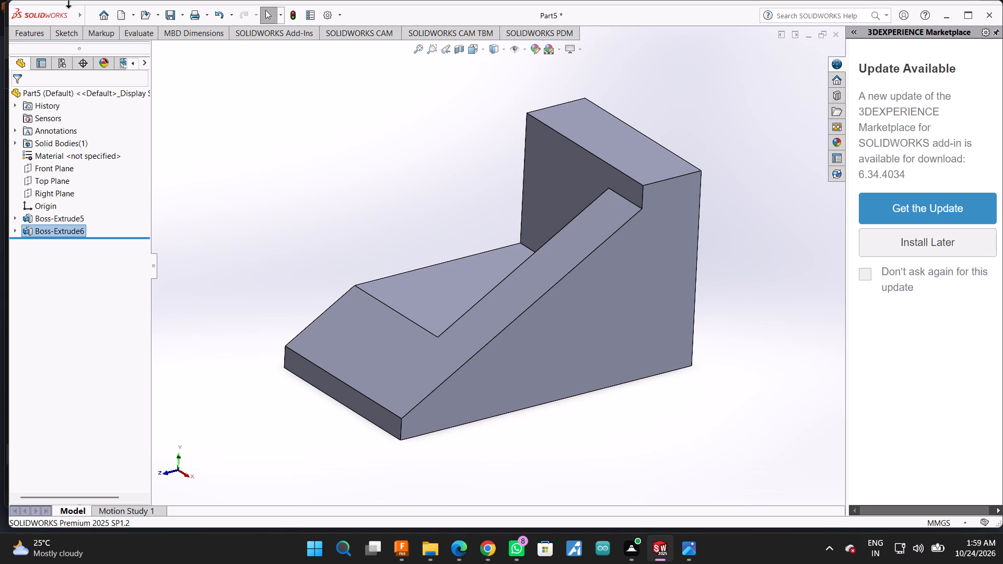
Sketch two circles of about 10.4 and 13.27 mm radius on the Top Plane, one behind the other, beside the edge opposite the rib.
middle_drag(288, 133, 356, 225)
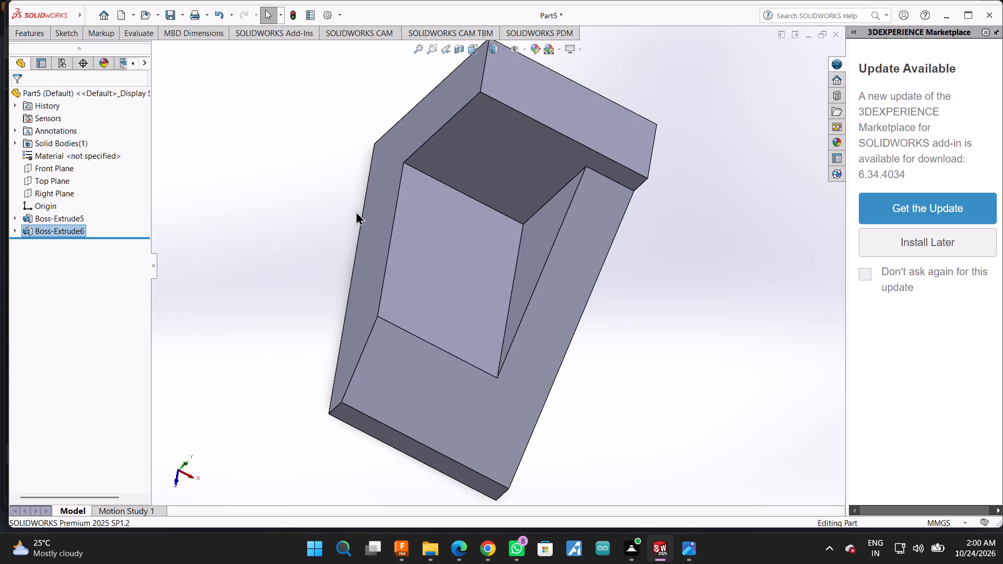
click(61, 185)
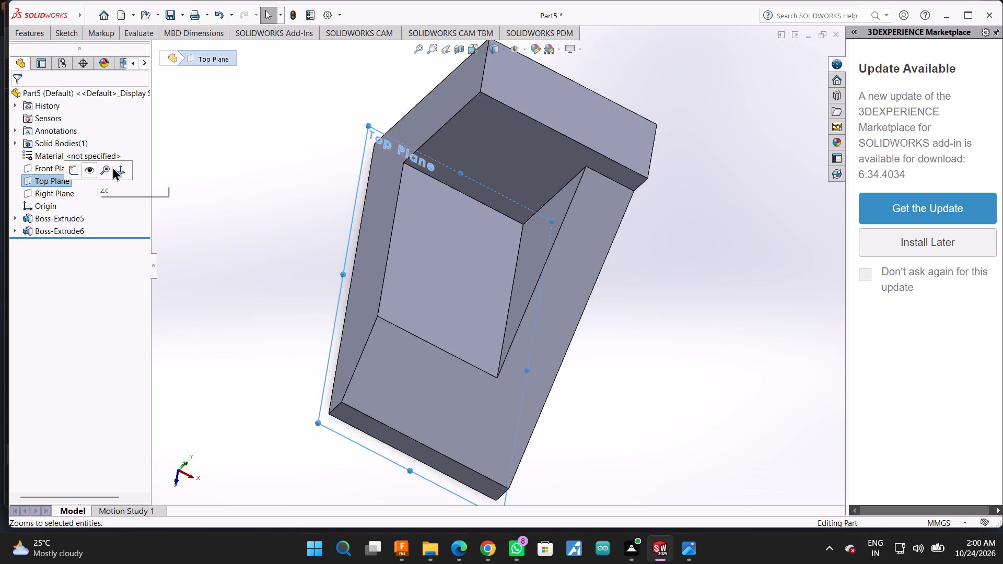
click(114, 166)
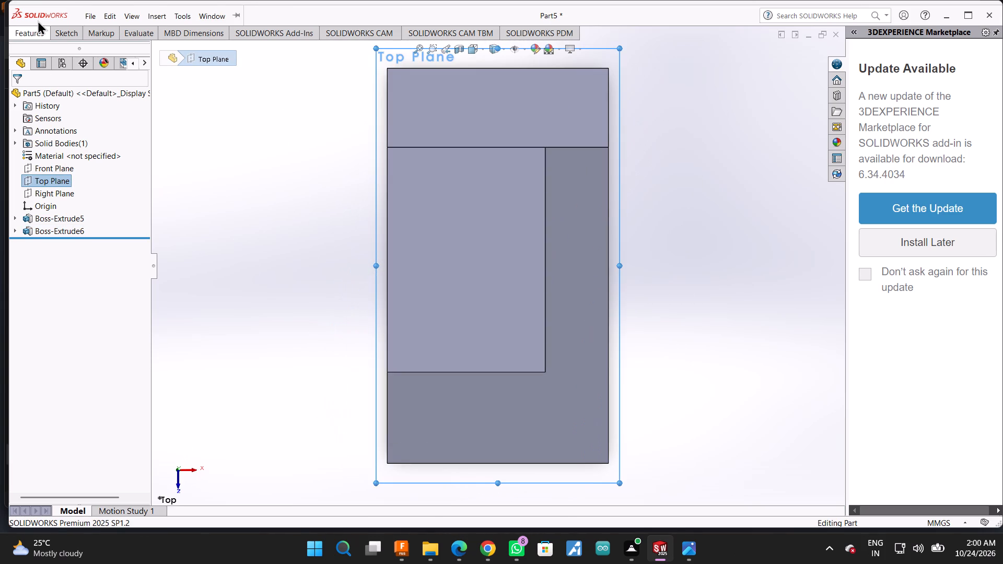
click(56, 34)
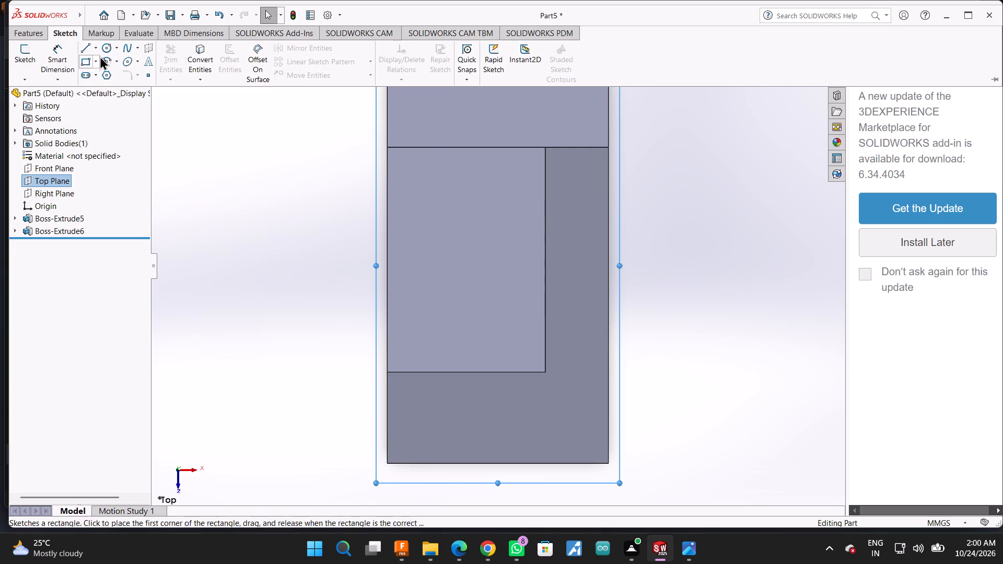
click(101, 45)
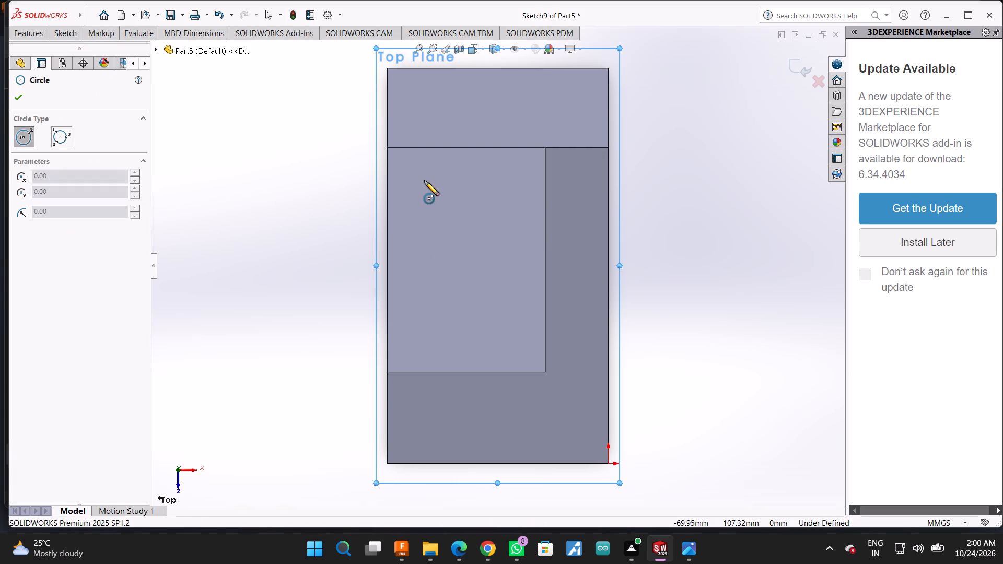
drag(424, 181, 448, 195)
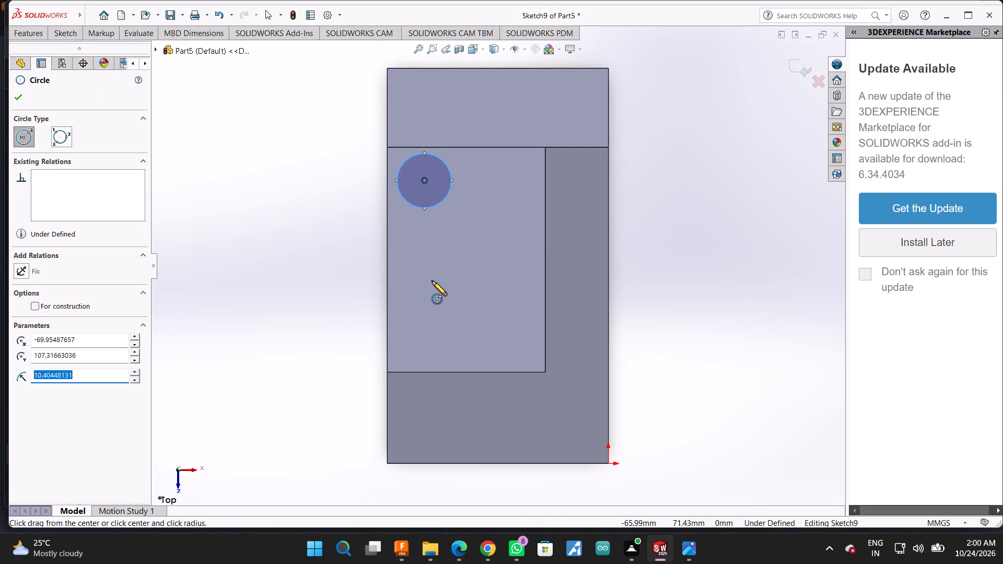
drag(422, 299, 459, 304)
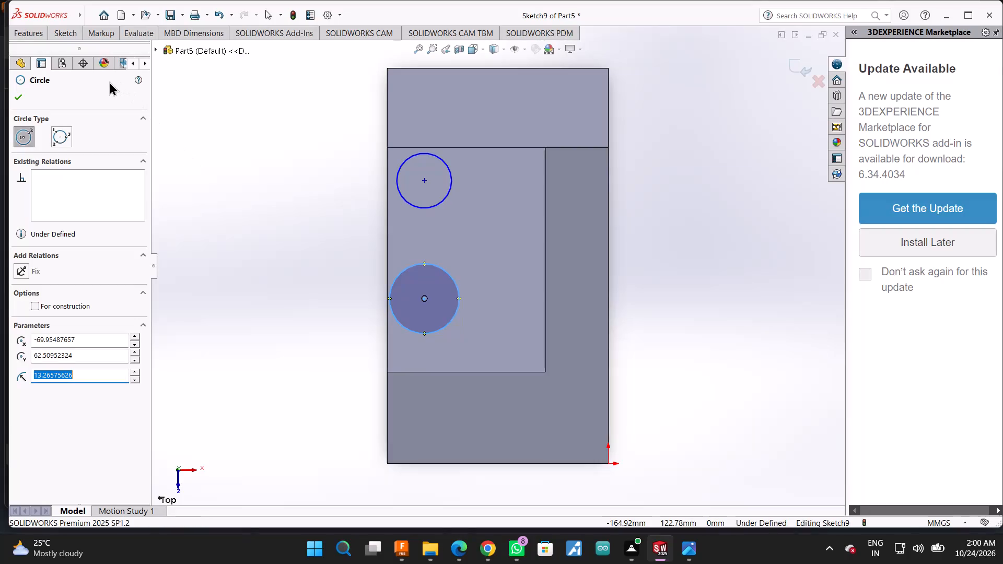
Dimension the centre of the circle nearer the upright at 20 mm from the upright's inner edge.
click(71, 34)
click(60, 48)
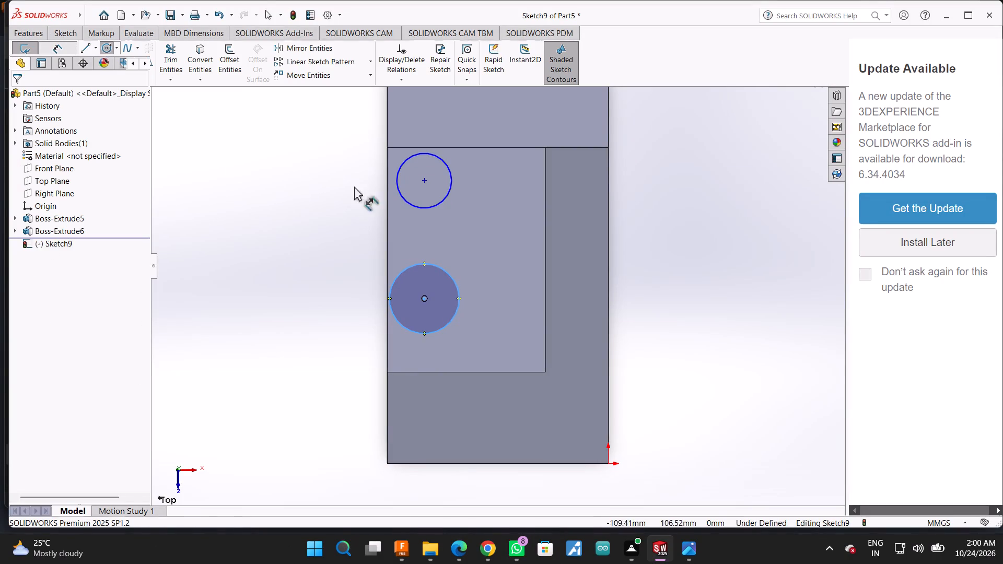
click(425, 180)
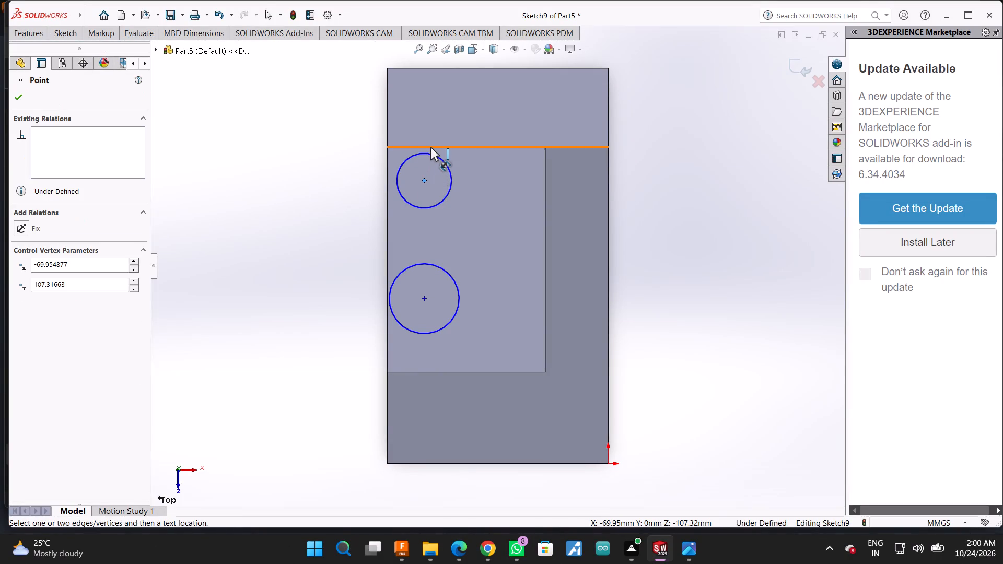
click(430, 147)
click(351, 161)
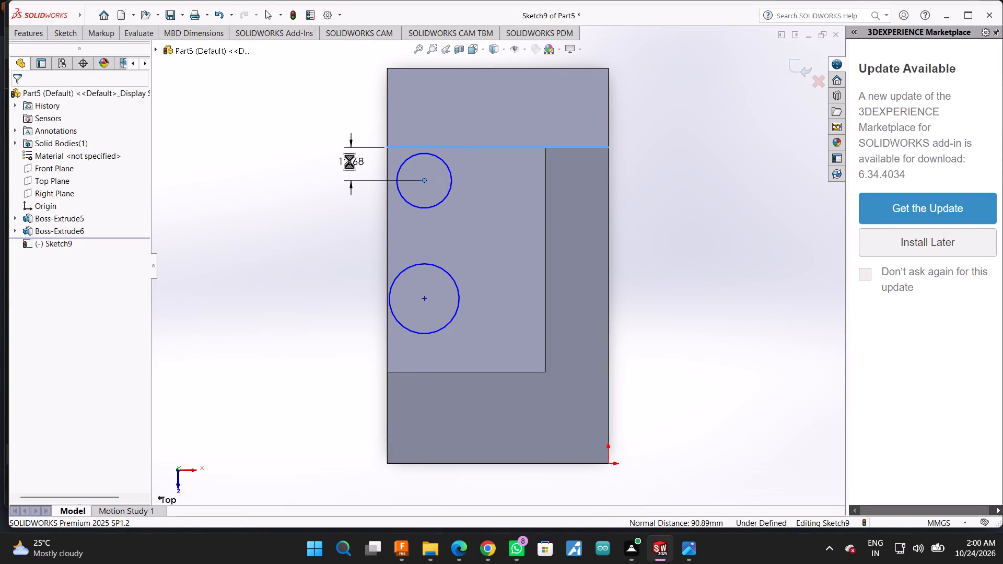
text(20)
key(Return)
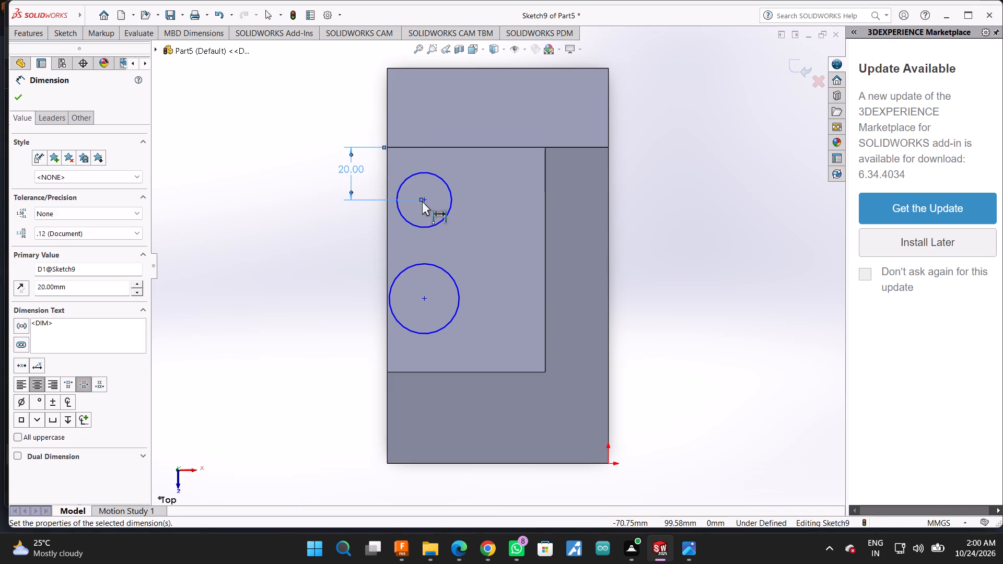
Dimension the centre of the same circle at 20 mm from the base's side edge opposite the rib.
click(421, 199)
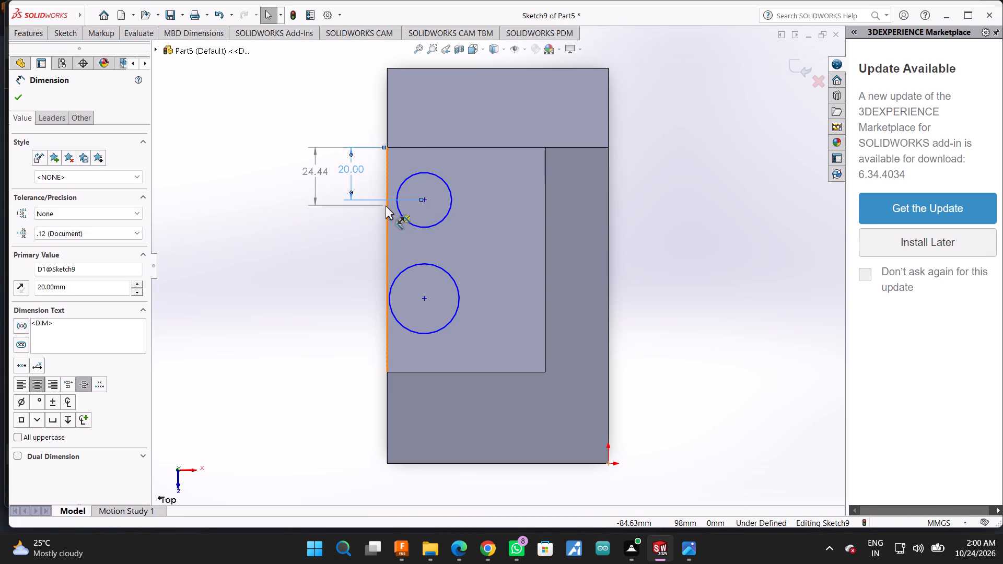
click(386, 205)
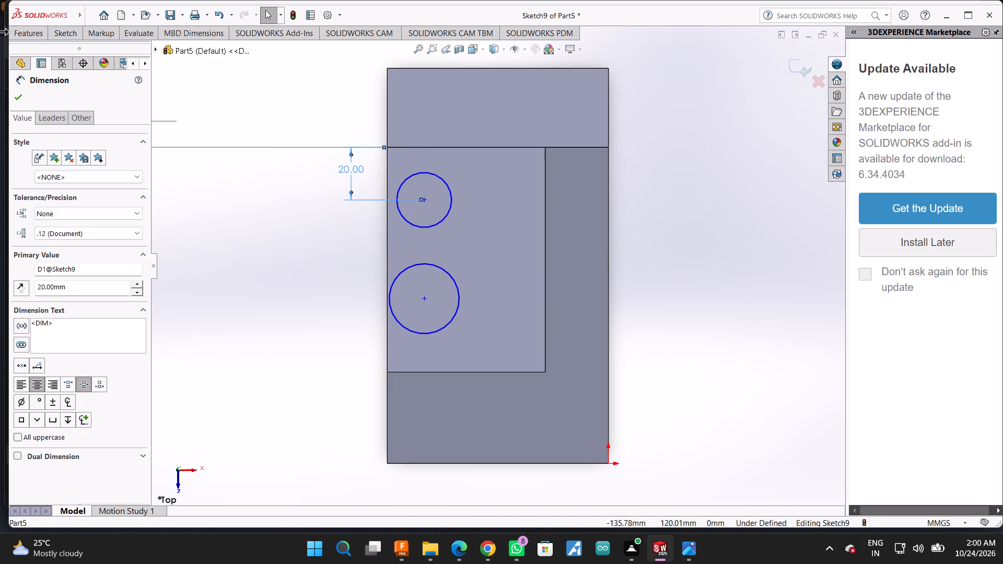
click(59, 37)
click(53, 49)
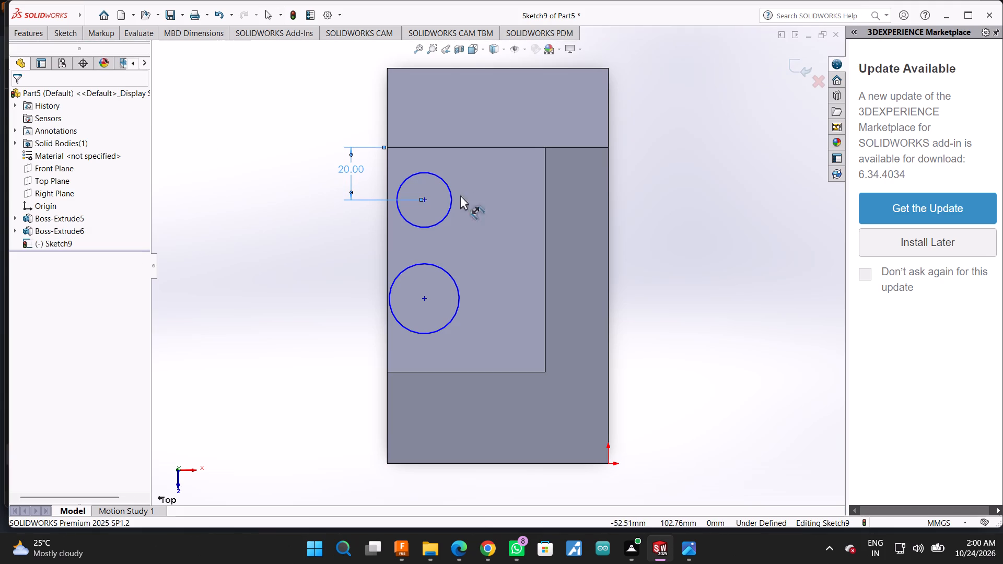
click(425, 198)
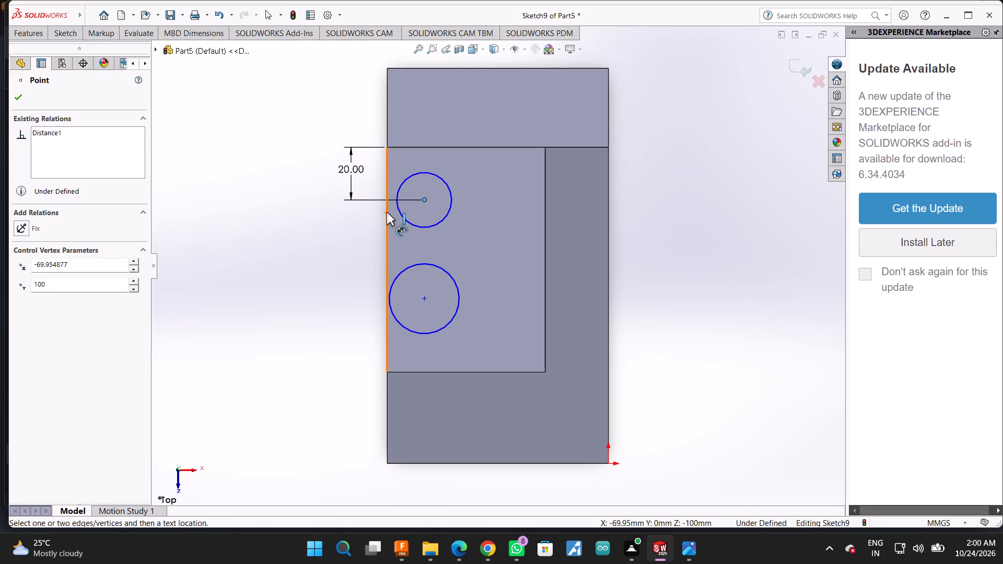
click(387, 212)
click(286, 203)
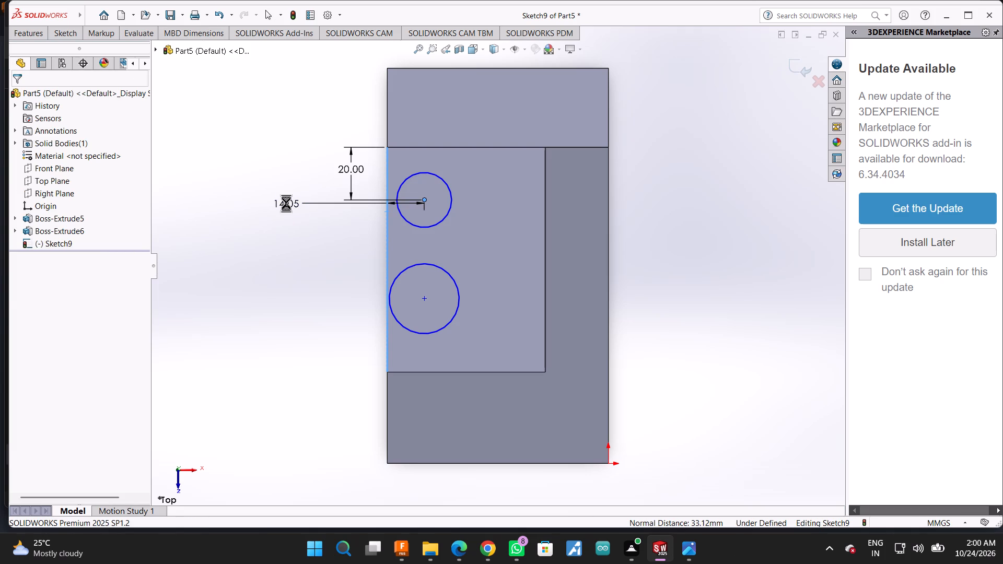
text(20)
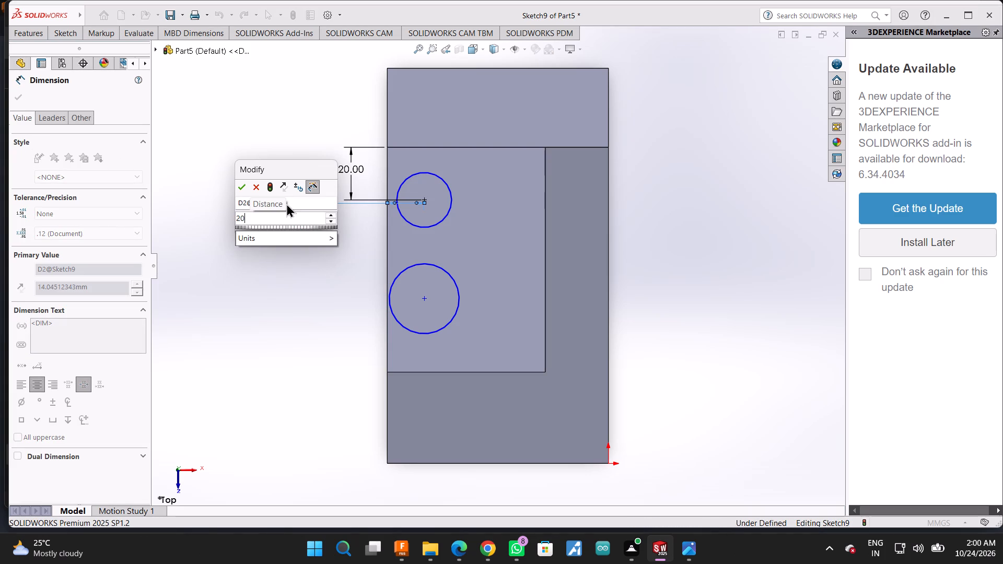
key(Return)
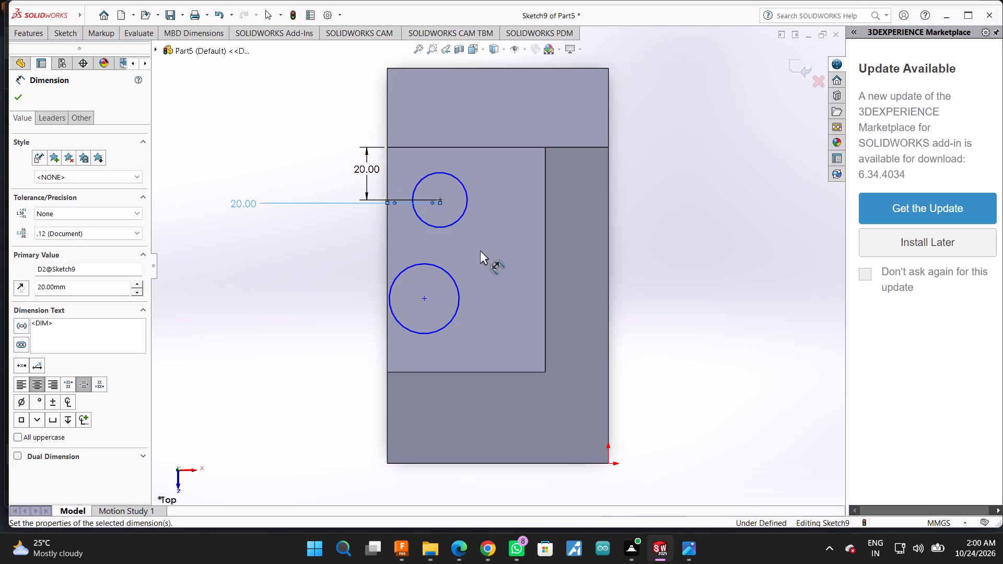
Set the spacing between the two circle centres to 45 mm along the length of the base.
click(424, 297)
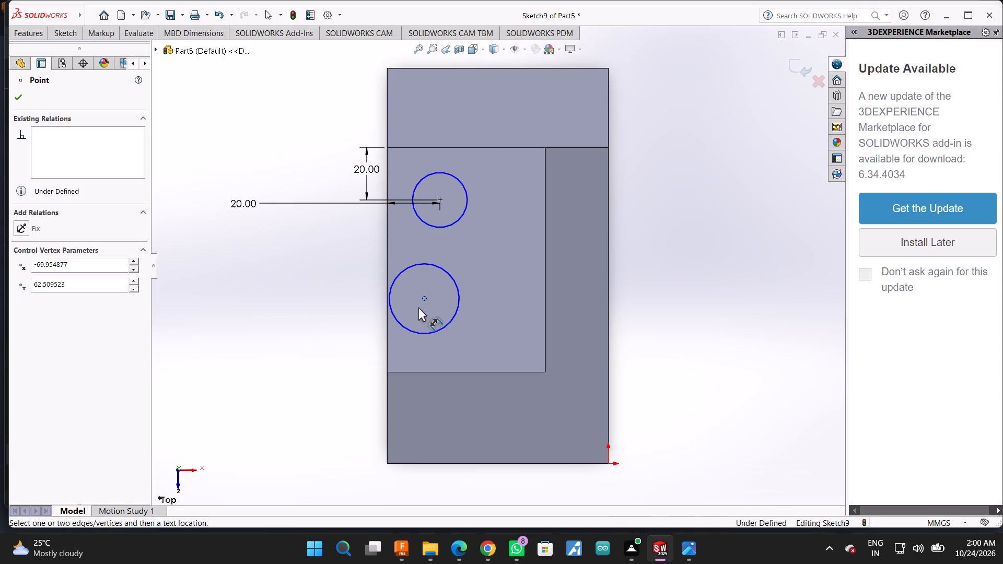
click(439, 197)
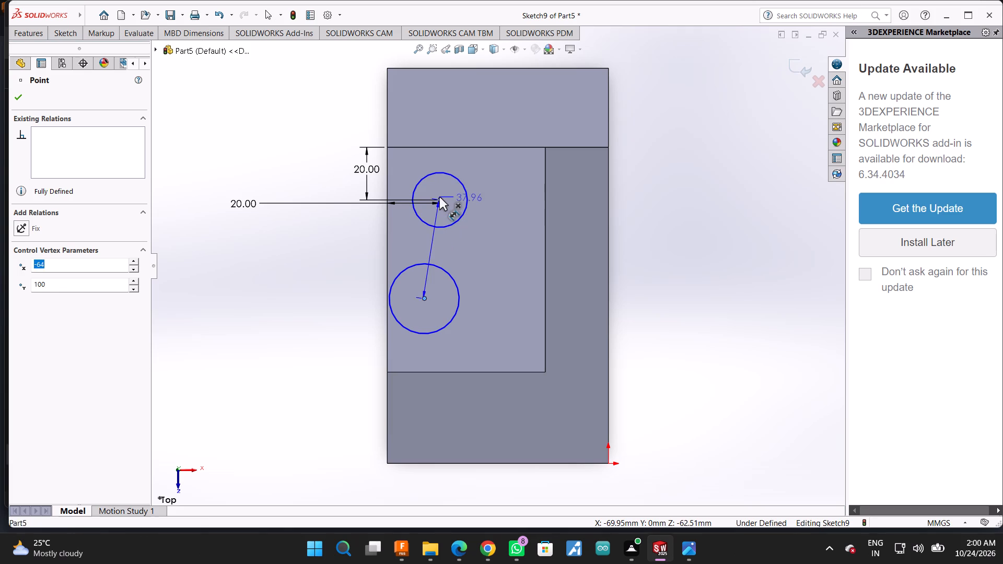
click(307, 256)
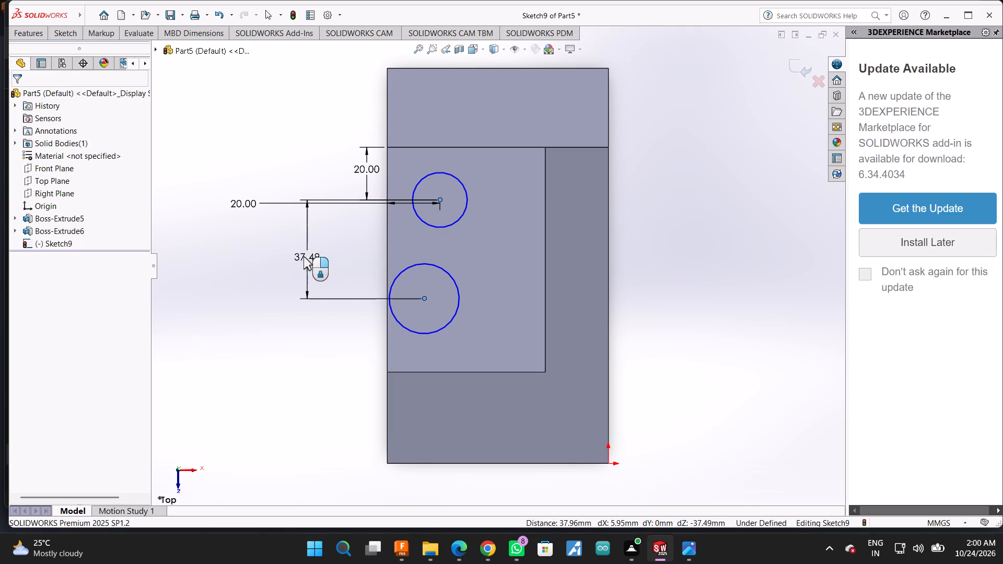
text(45)
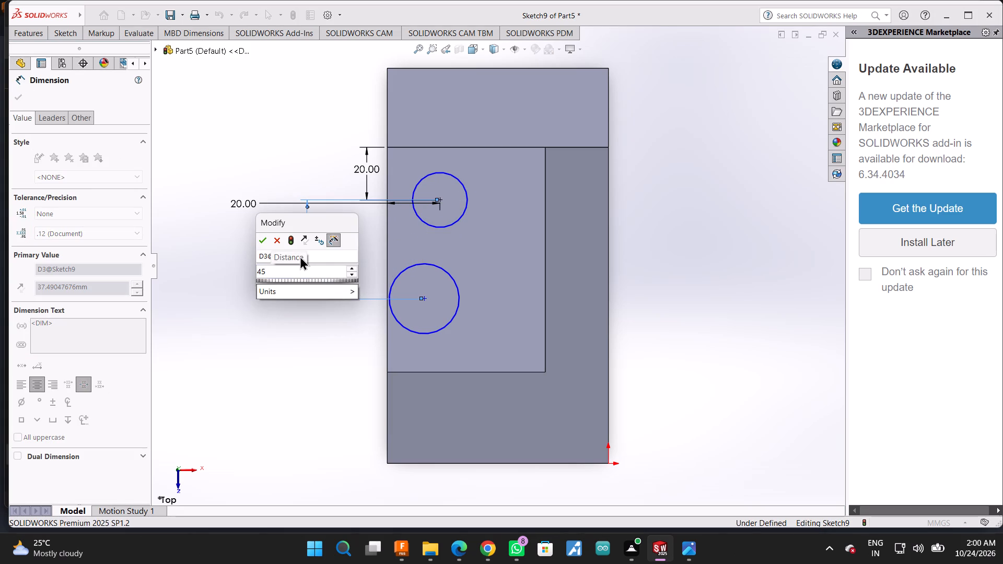
key(Return)
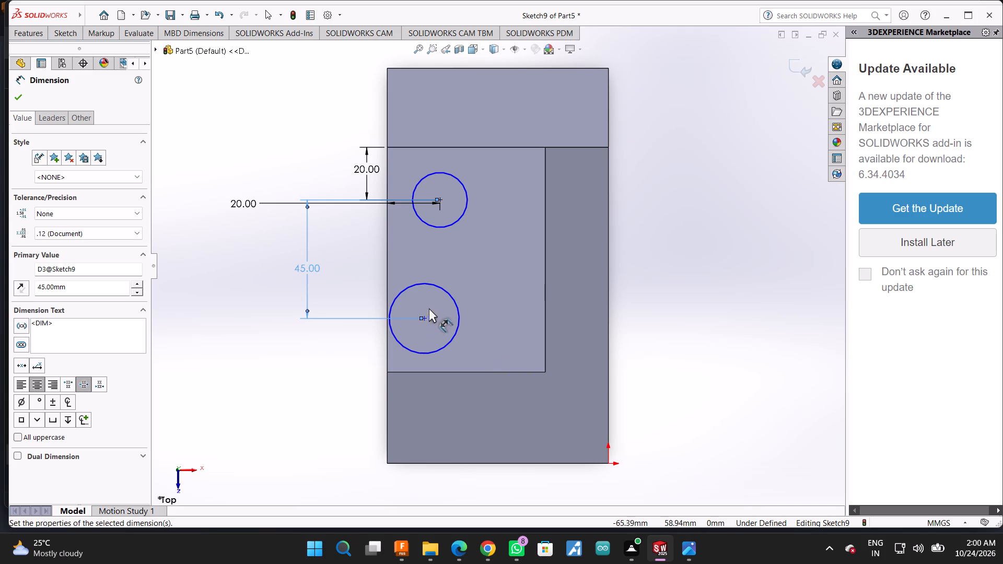
Dimension the centre of the circle farther from the upright at 20 mm from the base's side edge opposite the rib.
click(423, 320)
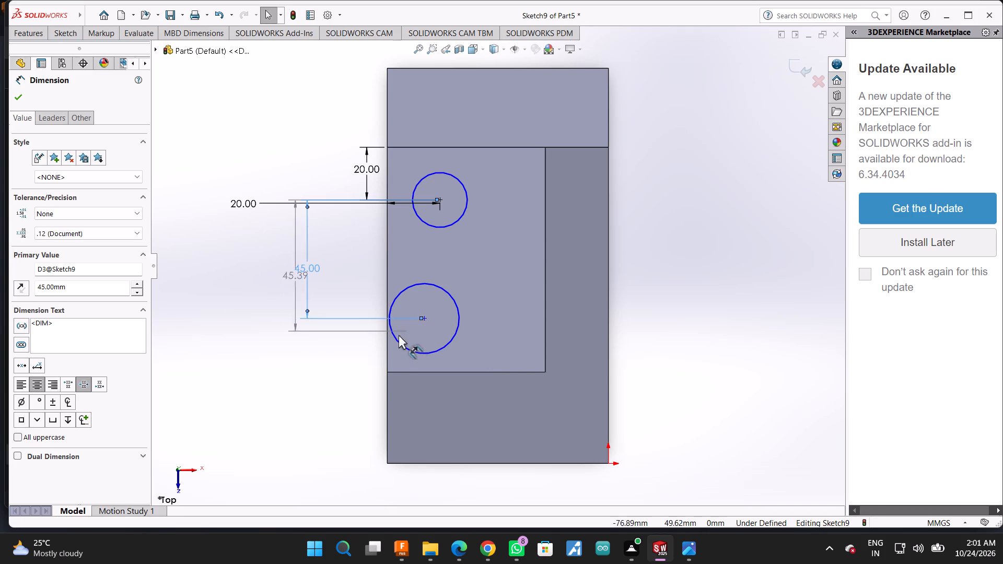
click(64, 28)
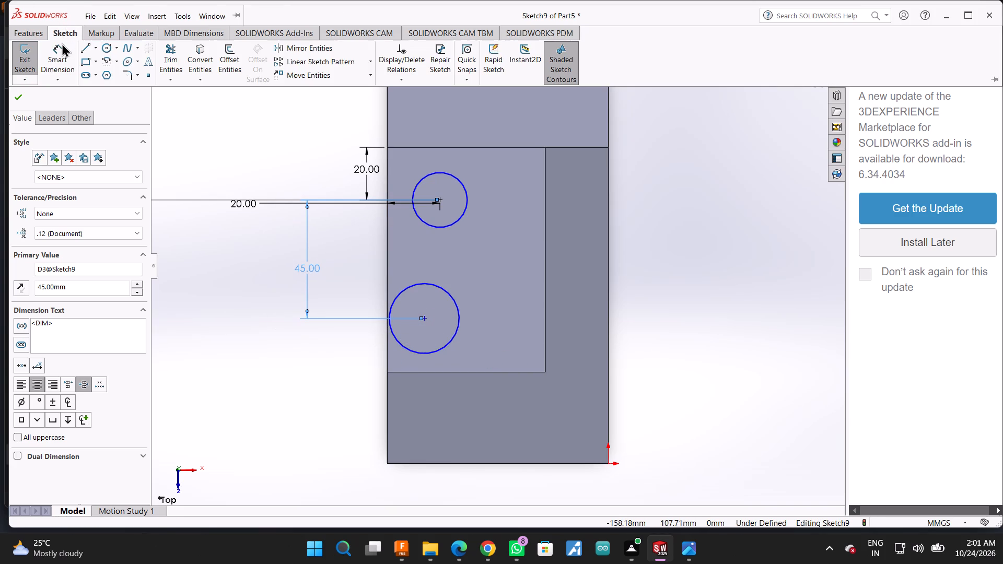
click(56, 51)
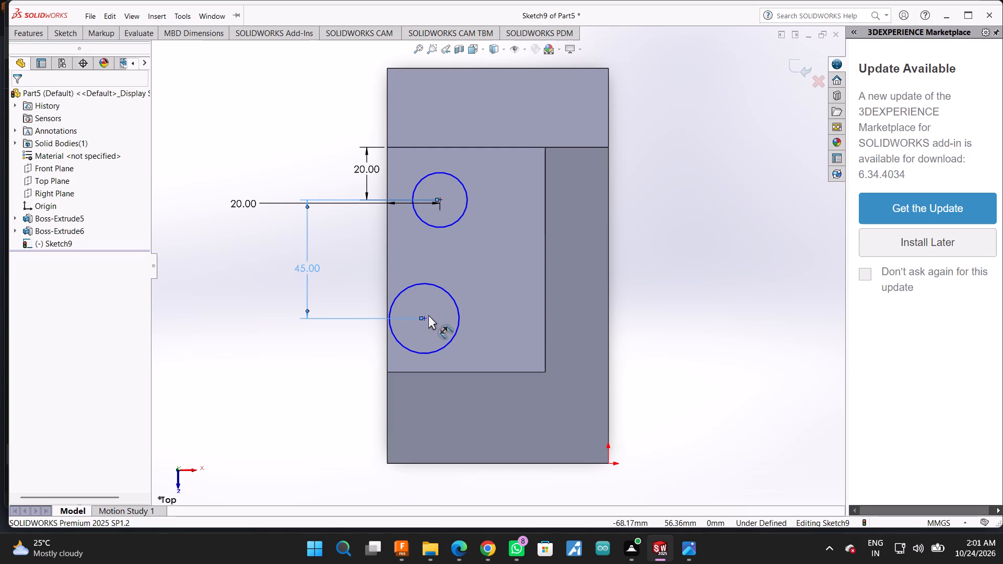
click(427, 316)
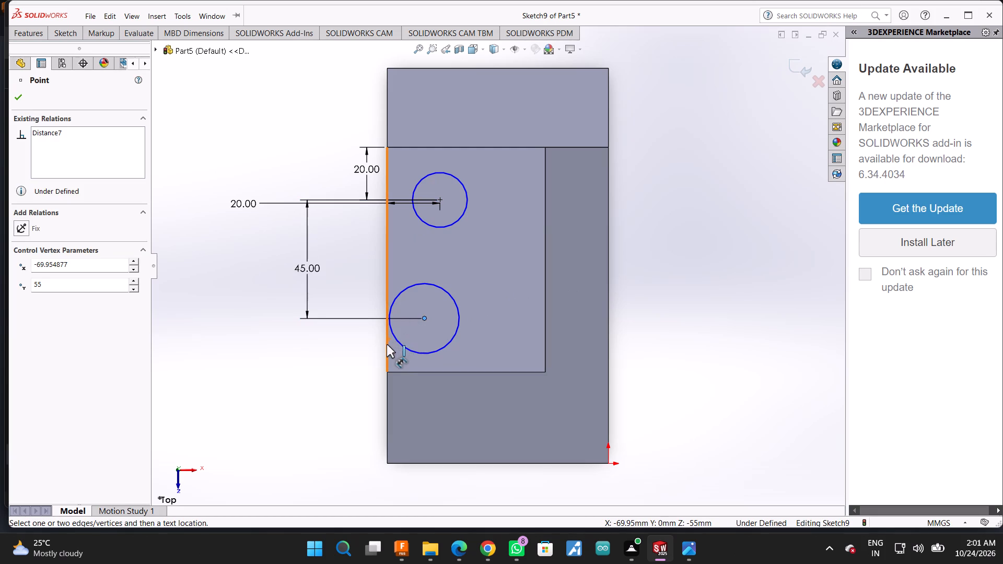
click(387, 344)
click(310, 340)
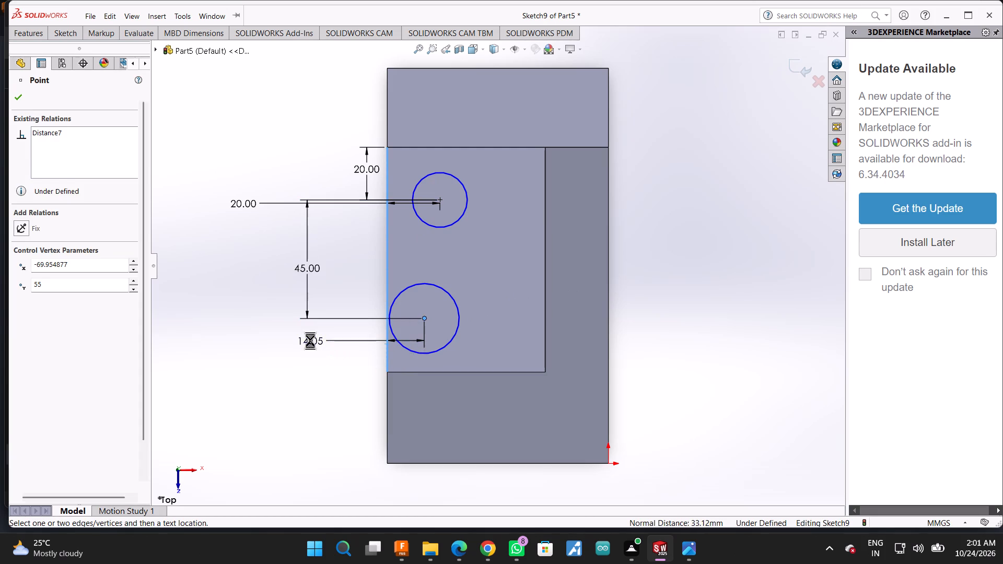
text(20)
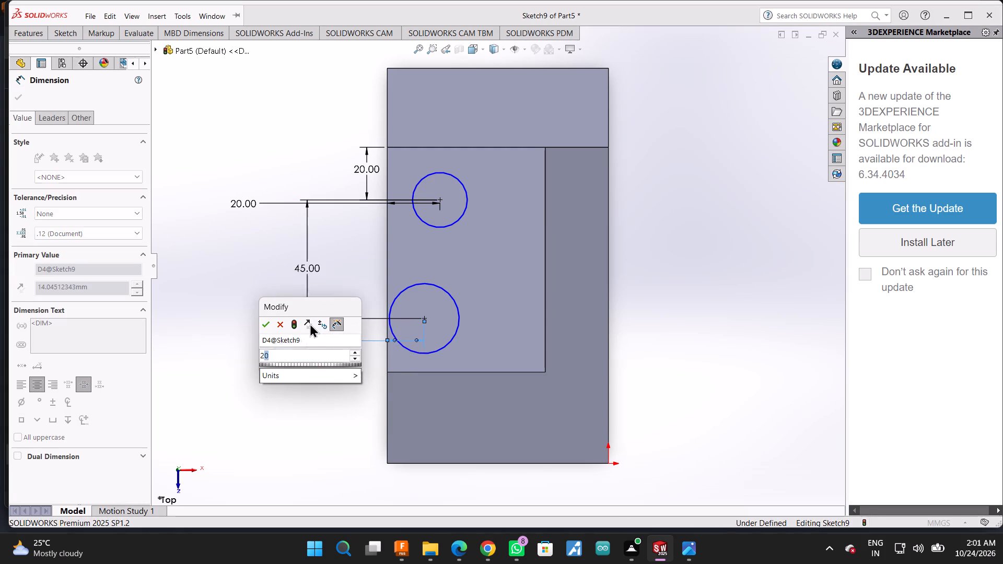
key(Return)
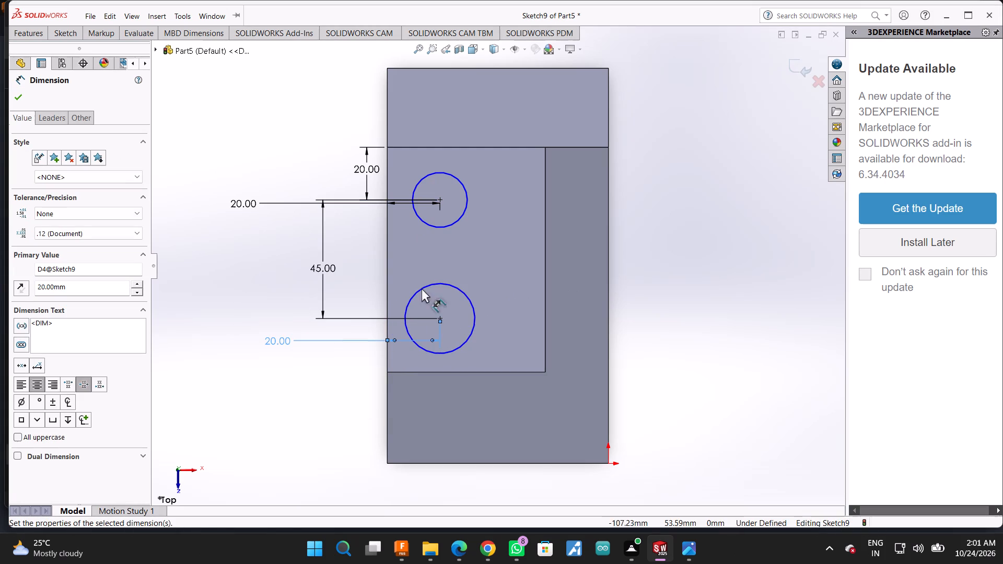
Dimension the circle farther from the upright with a diameter of 20 mm.
click(464, 292)
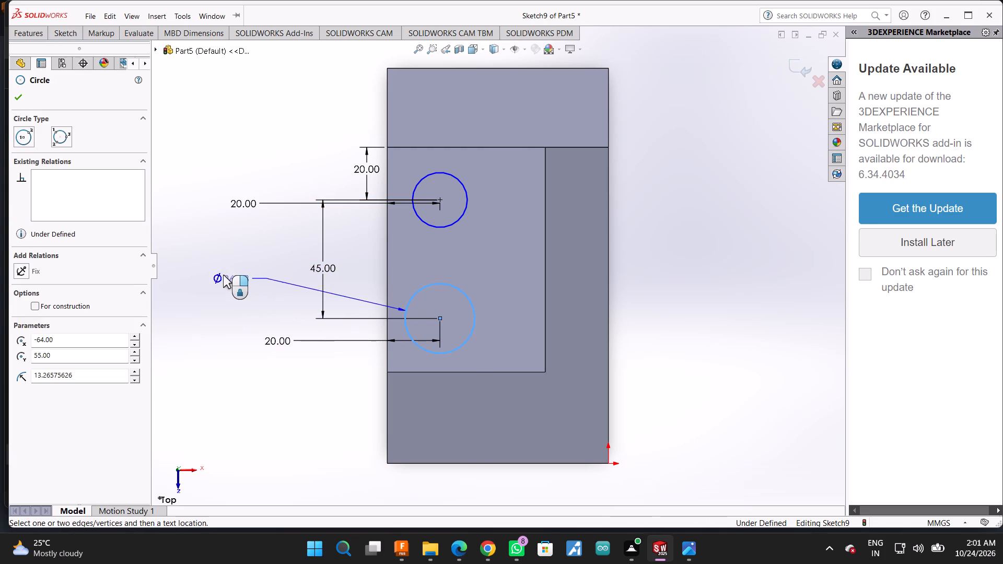
click(223, 274)
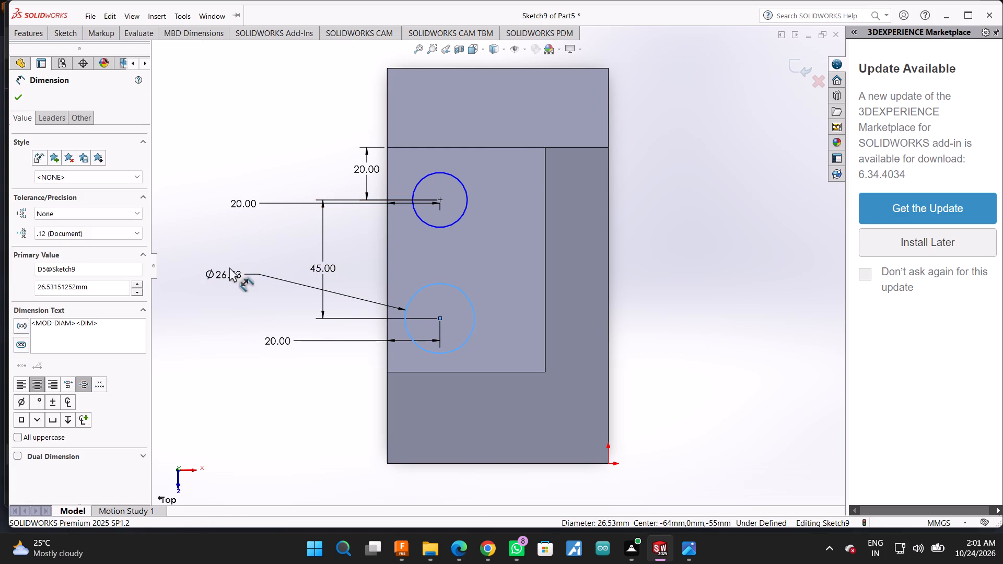
text(20)
key(Return)
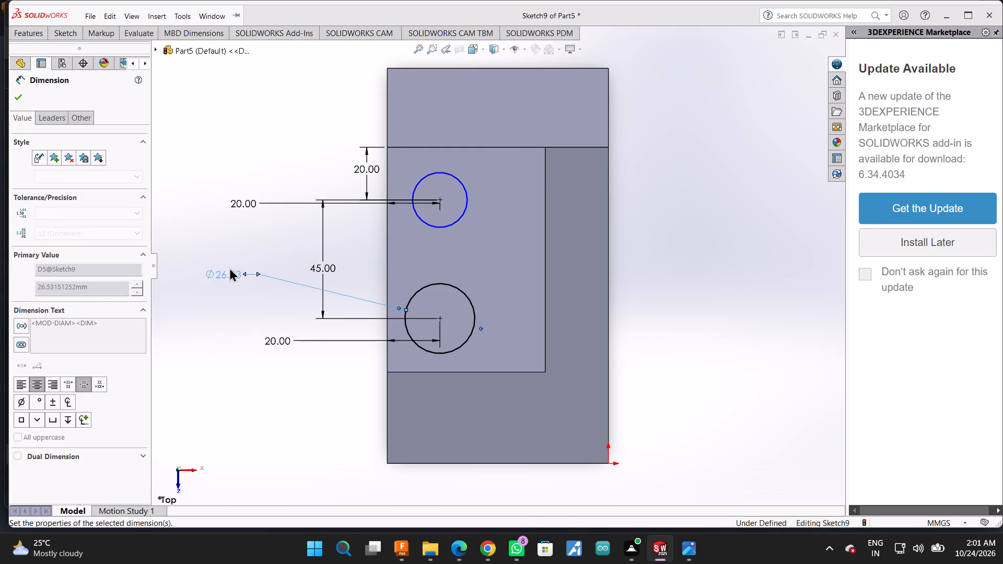
Dimension the circle nearer the upright with a diameter of 20 mm.
click(445, 227)
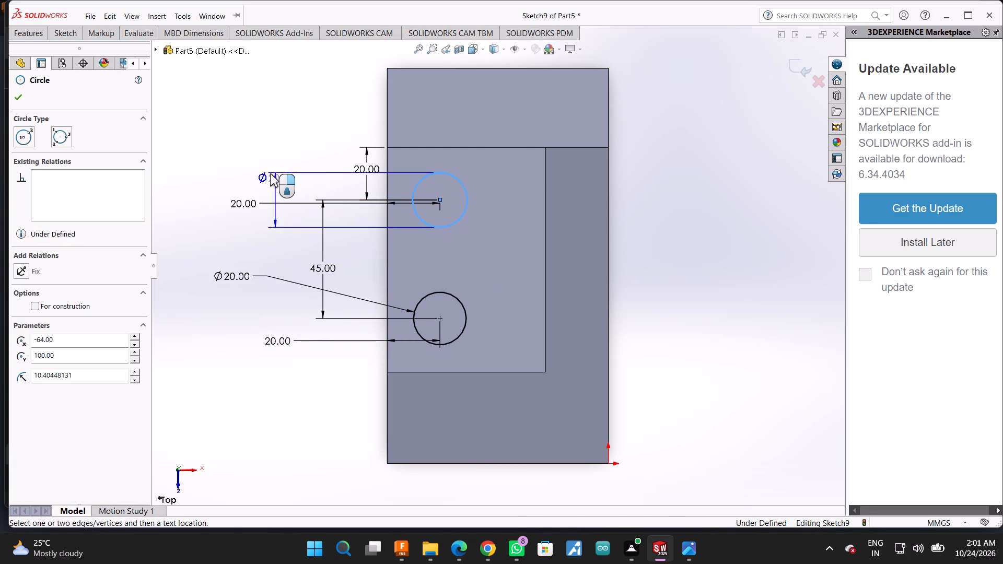
click(265, 169)
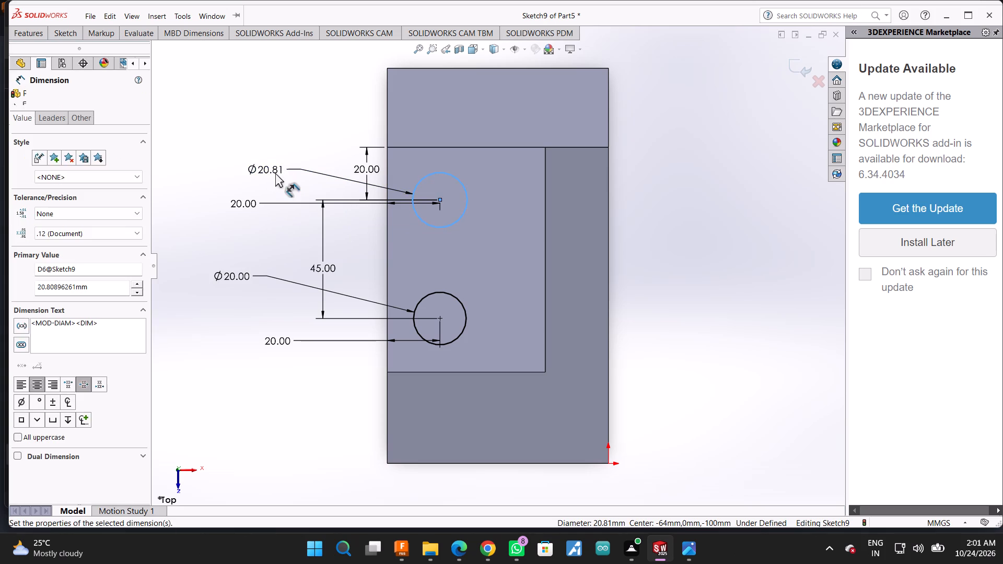
text(20)
key(Return)
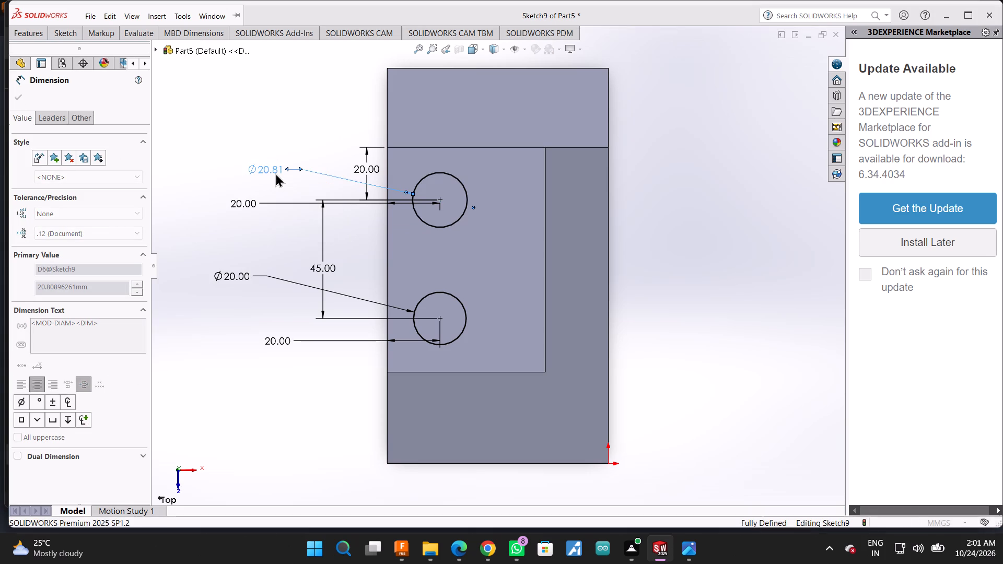
Cut both base circles into the bracket with a blind Extruded Cut 30 mm deep.
middle_drag(707, 287, 704, 186)
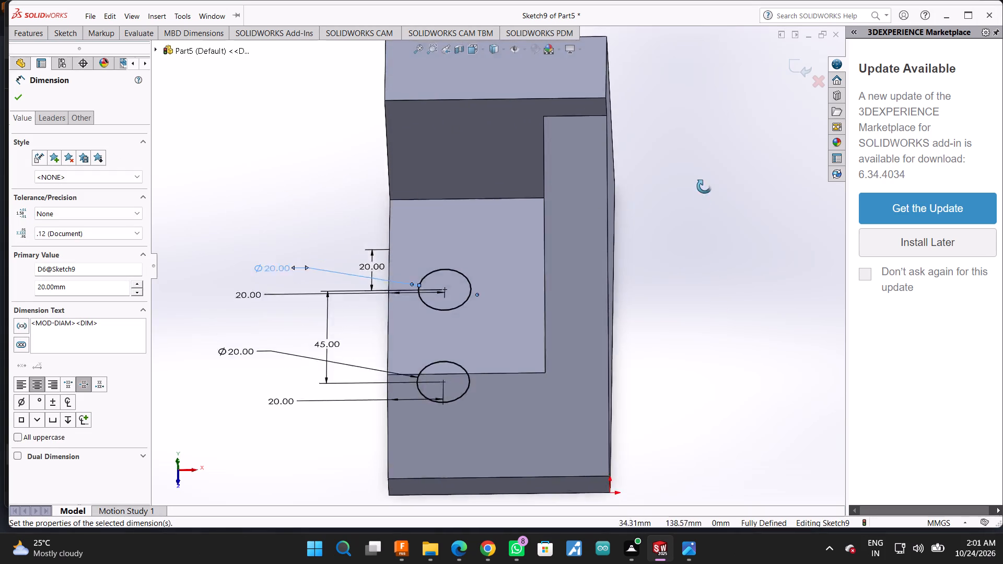
middle_drag(704, 186, 703, 159)
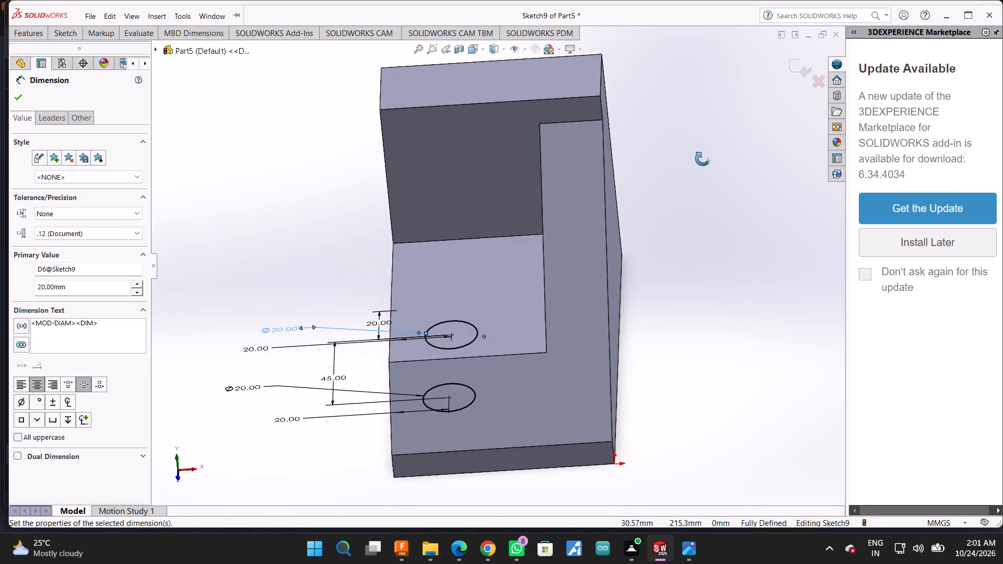
middle_drag(703, 159, 712, 152)
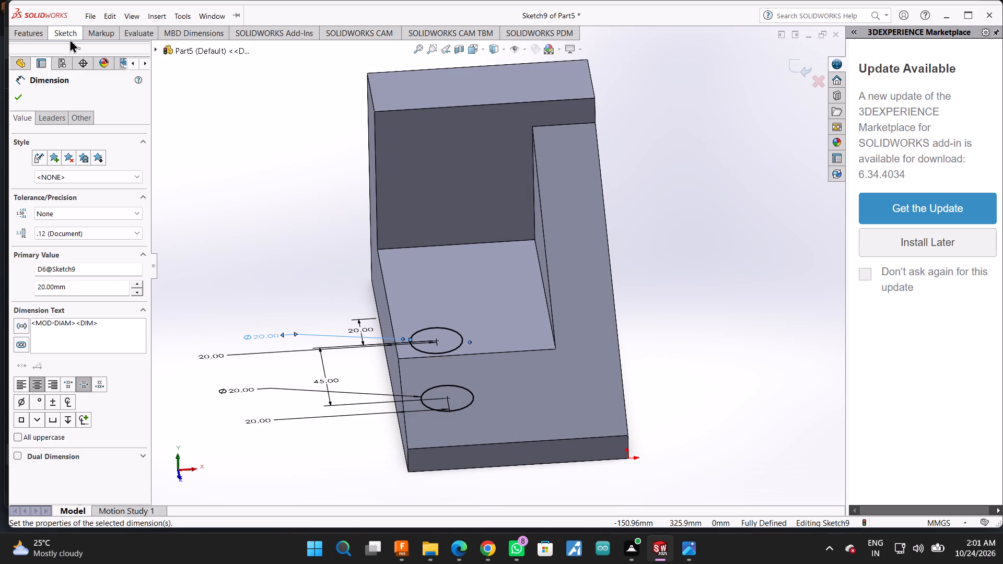
click(21, 25)
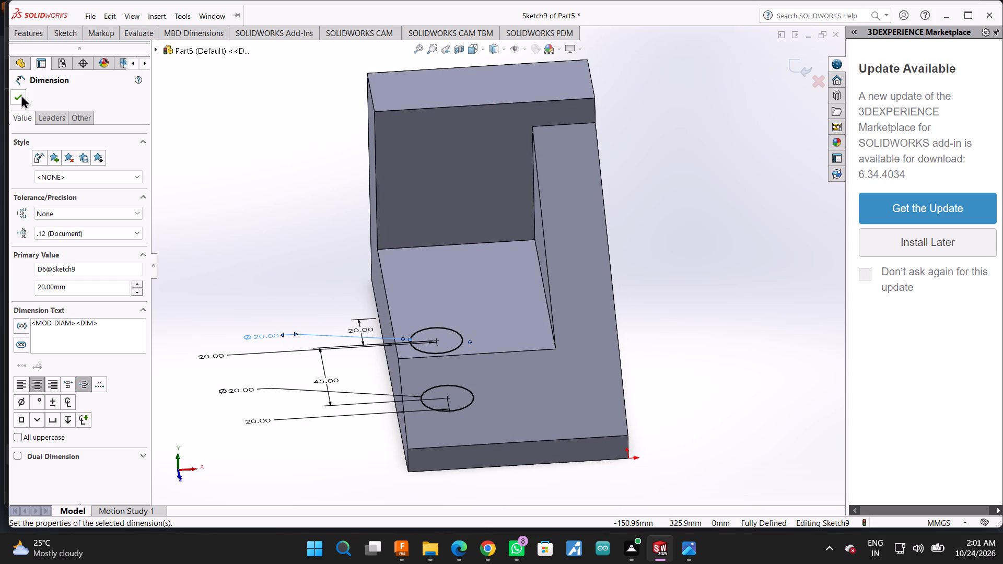
click(21, 95)
click(27, 37)
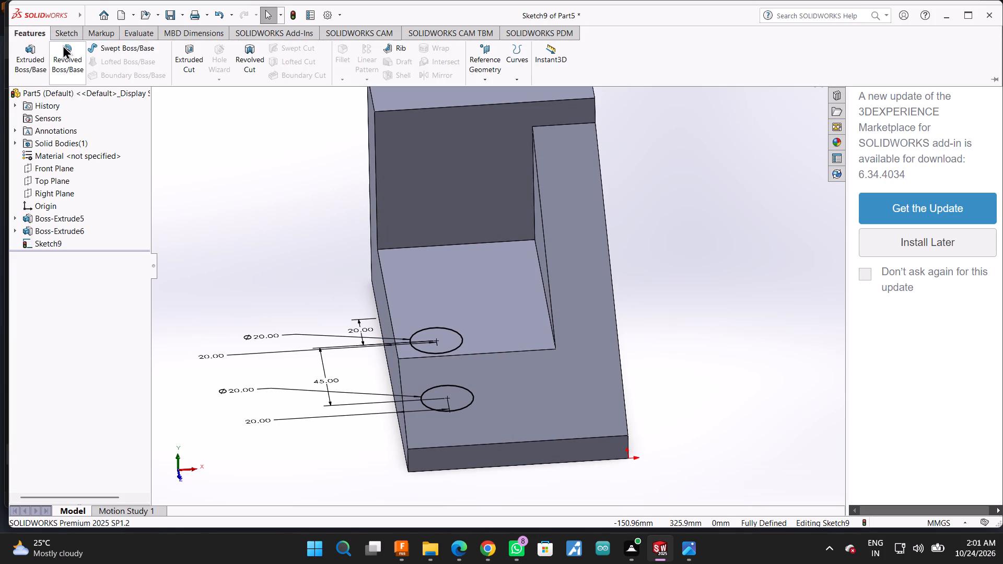
click(178, 47)
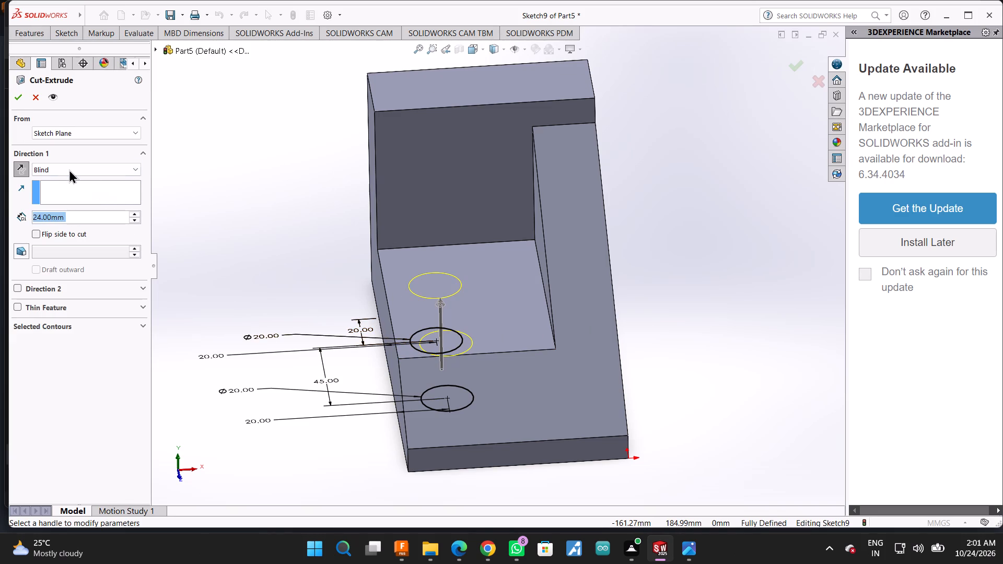
click(42, 214)
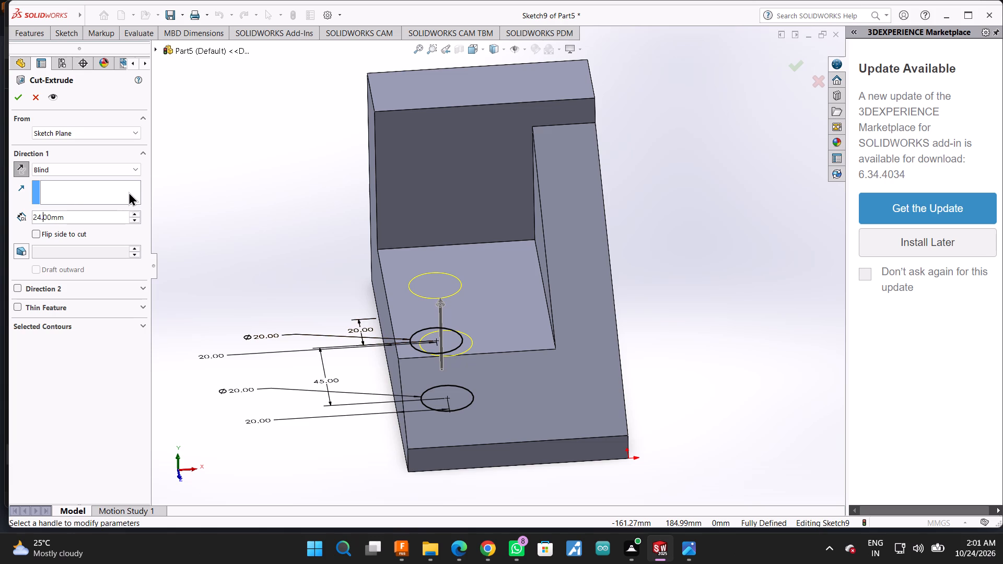
key(Left)
key(BackSpace)
key(BackSpace)
key(BackSpace)
key(BackSpace)
key(BackSpace)
key(BackSpace)
key(BackSpace)
key(BackSpace)
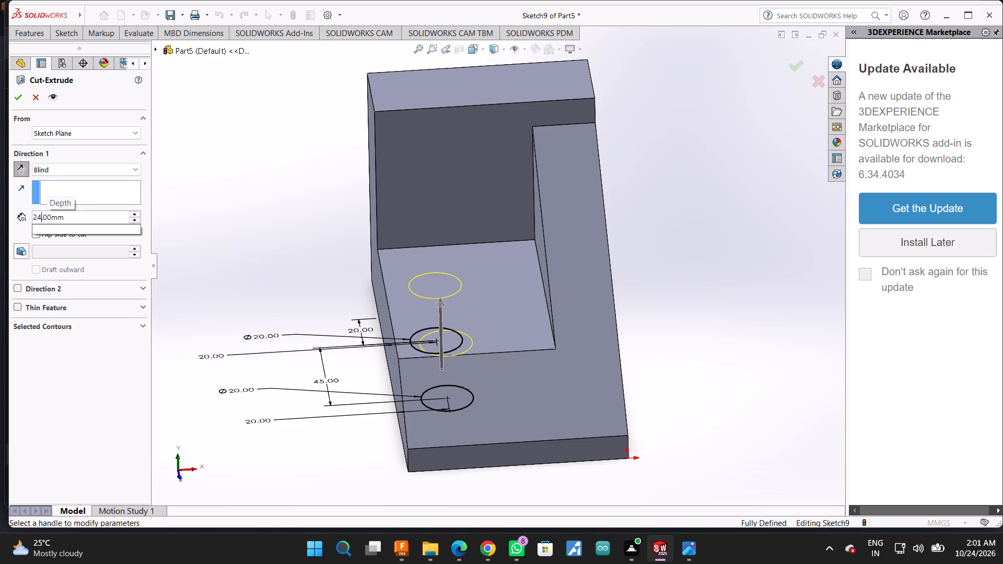
text(30)
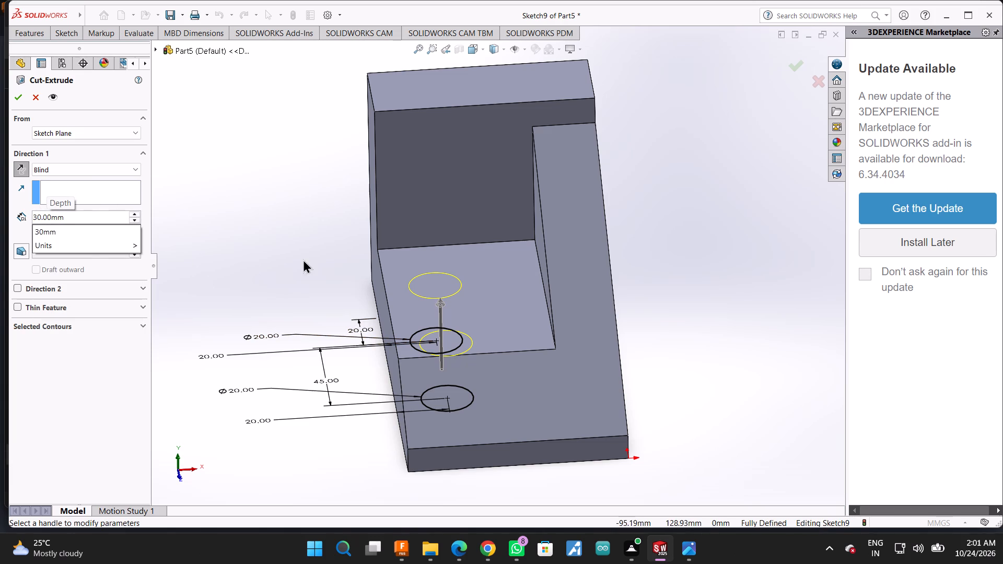
click(17, 95)
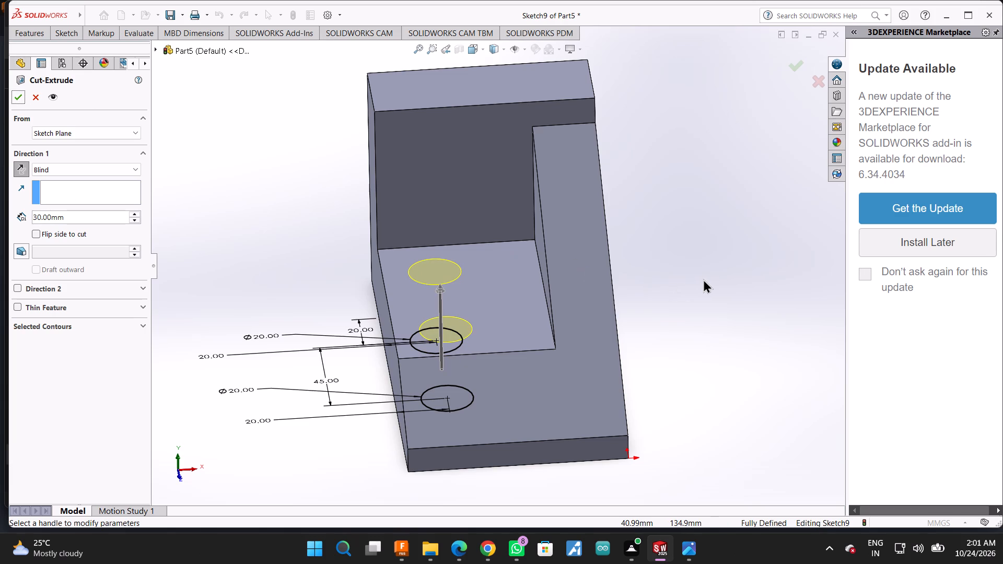
click(16, 92)
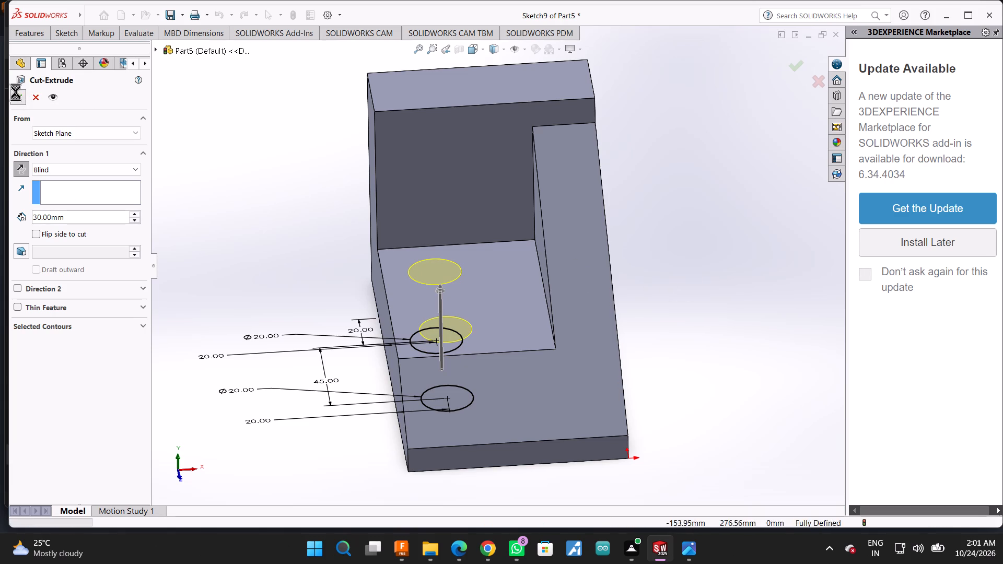
On the Front Plane, sketch a circle about 19 mm in diameter near the upright's upper corner opposite the rib.
scroll(669, 232, down, 1)
middle_click(669, 232)
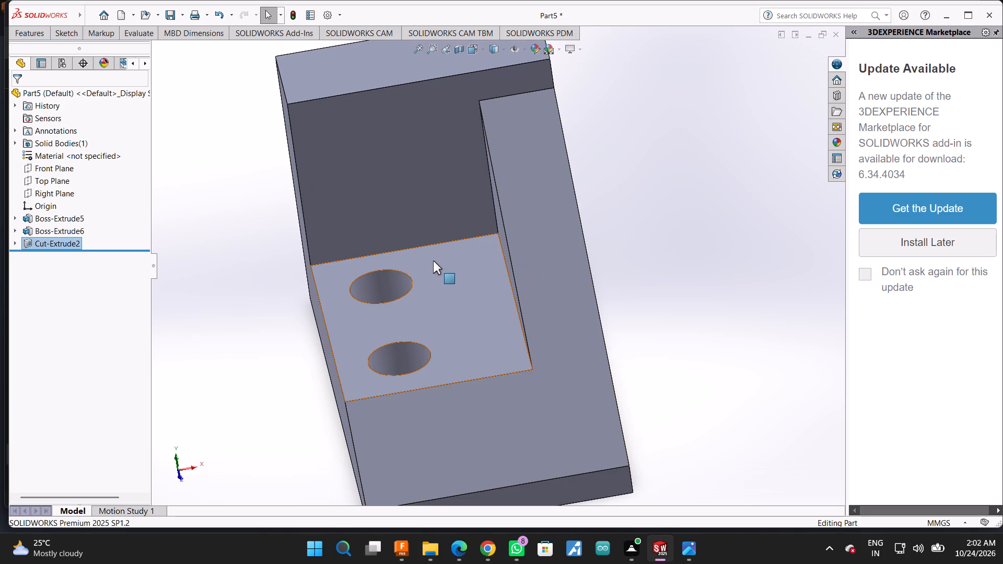
scroll(433, 257, up, 1)
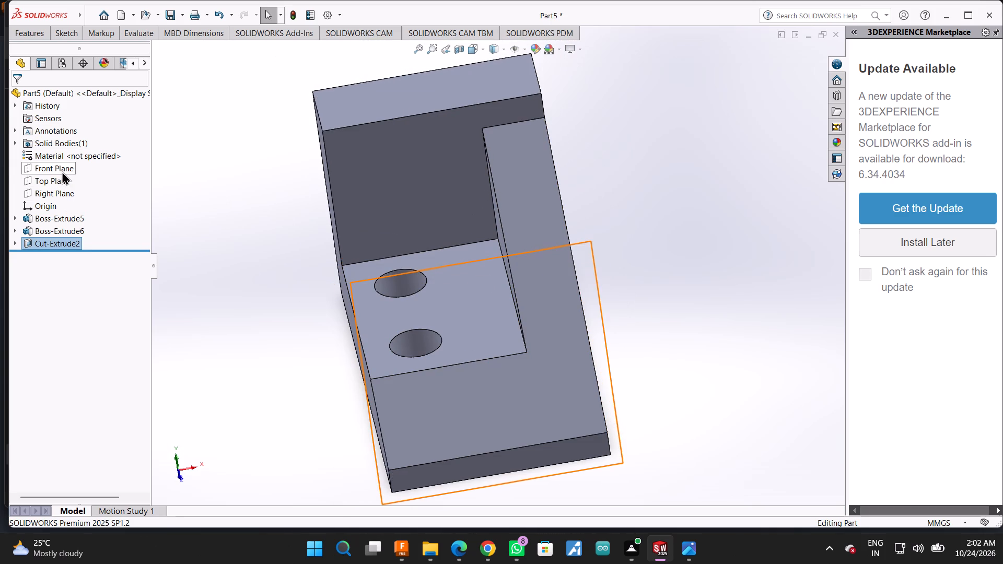
click(62, 171)
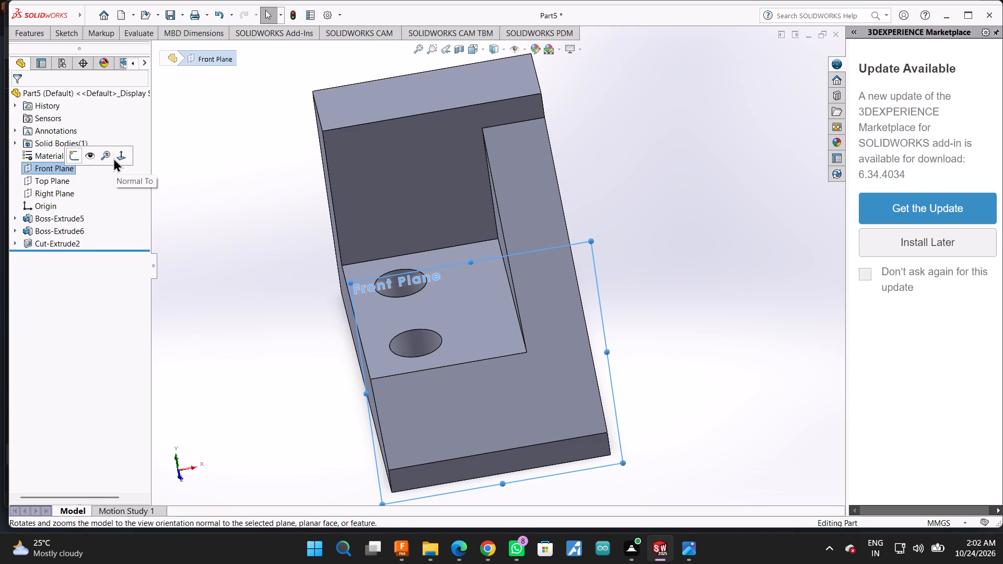
click(113, 158)
scroll(459, 144, up, 2)
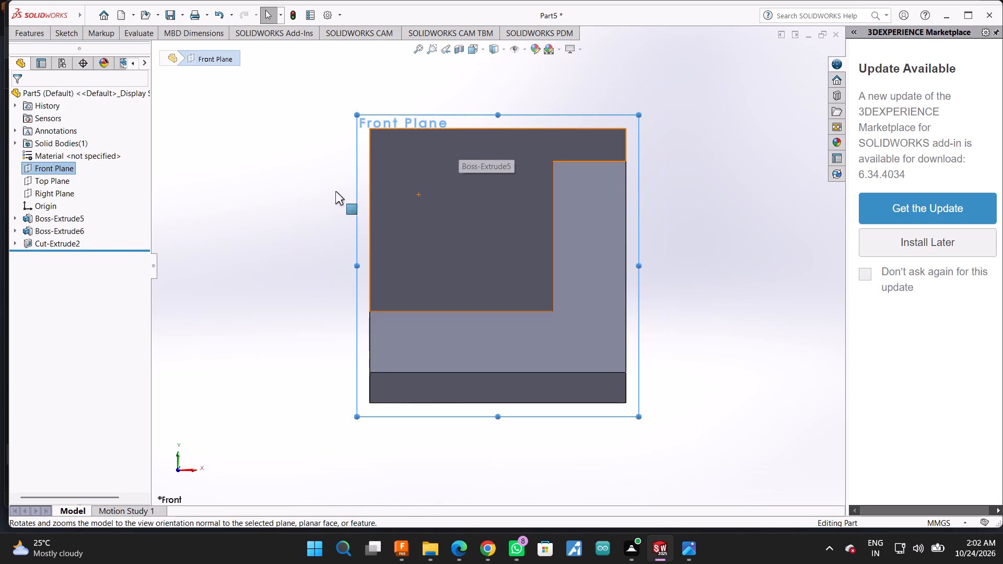
click(64, 36)
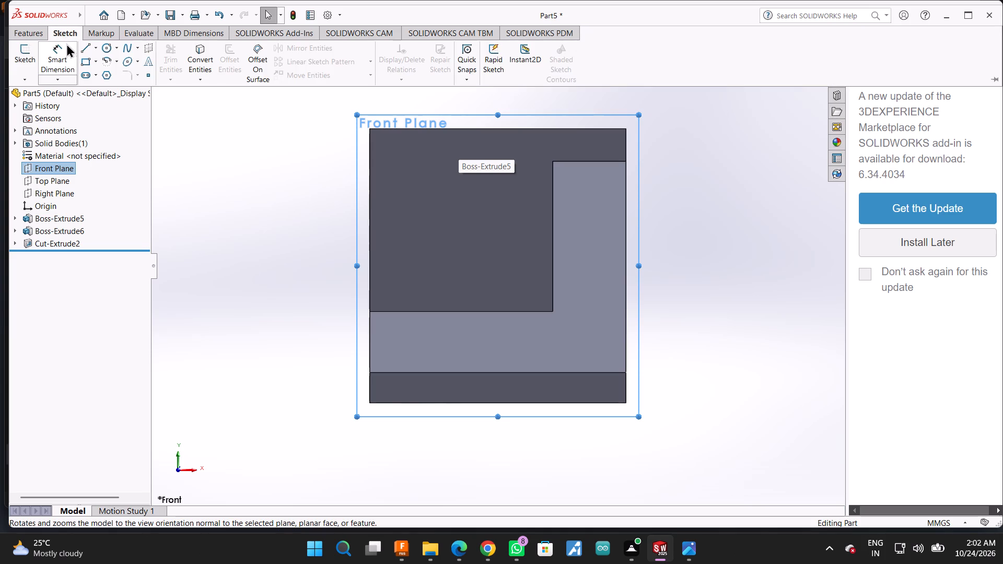
click(103, 50)
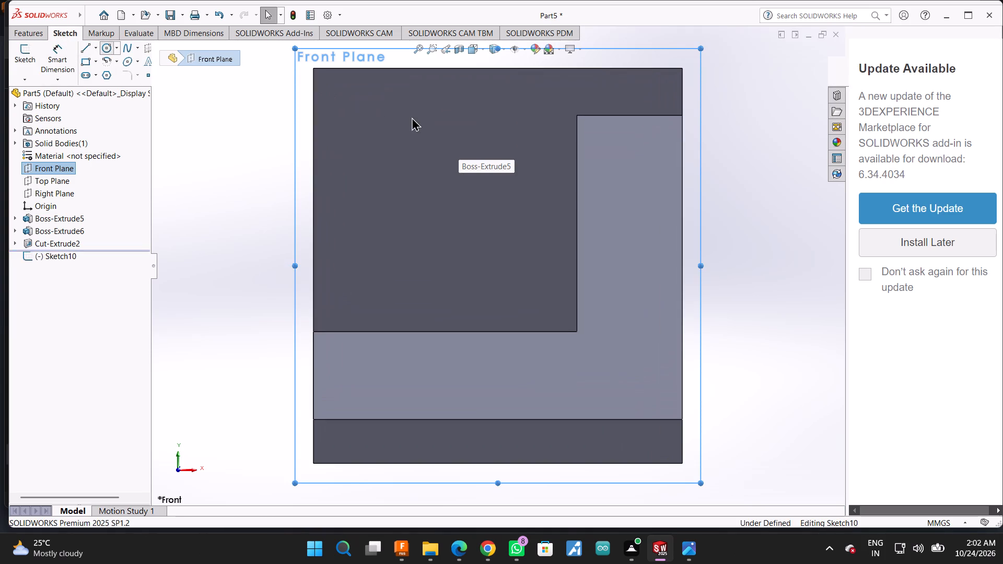
click(403, 121)
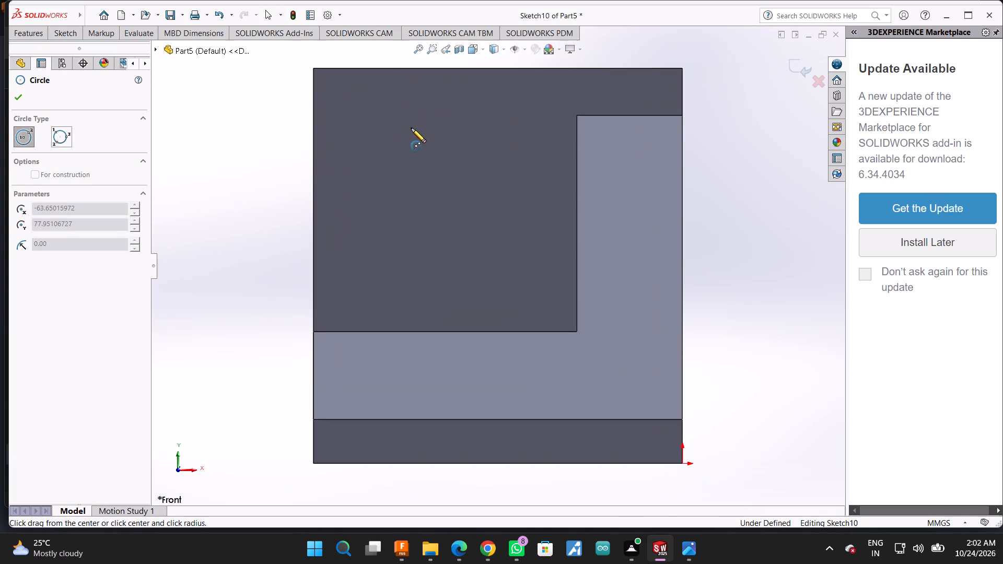
click(438, 144)
Dimension the new circle's centre at 20 mm from the upright's side edge opposite the rib.
click(70, 36)
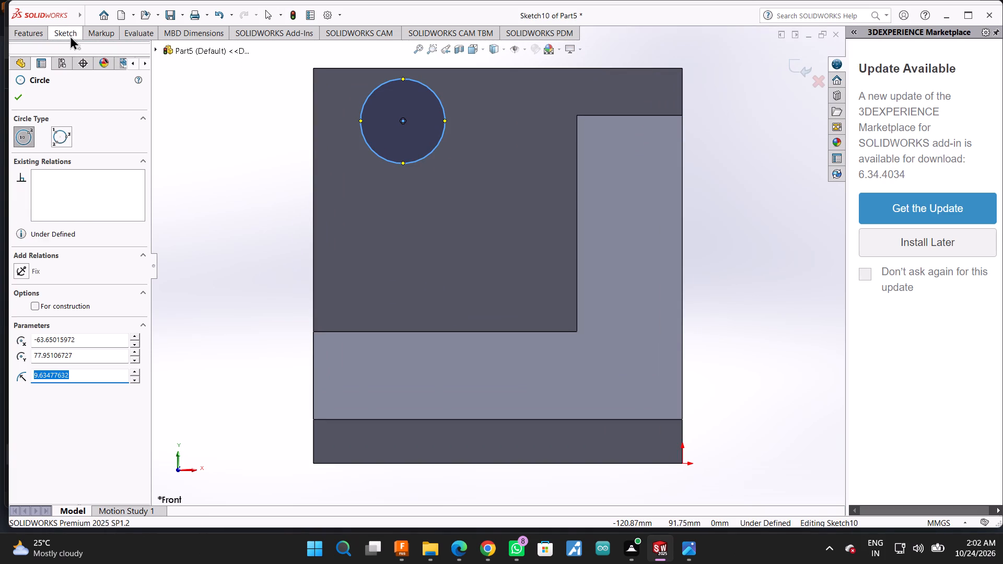
click(65, 49)
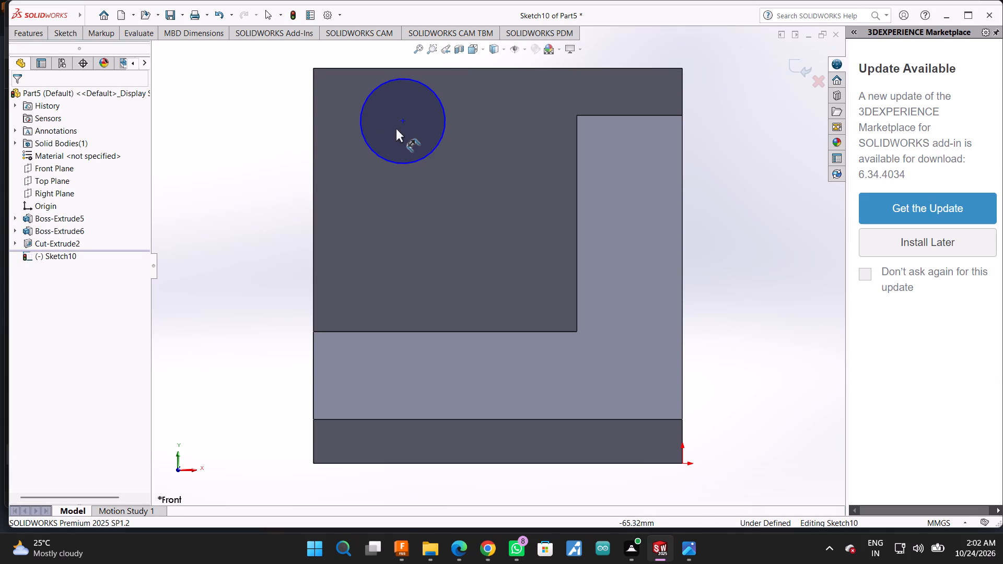
click(404, 121)
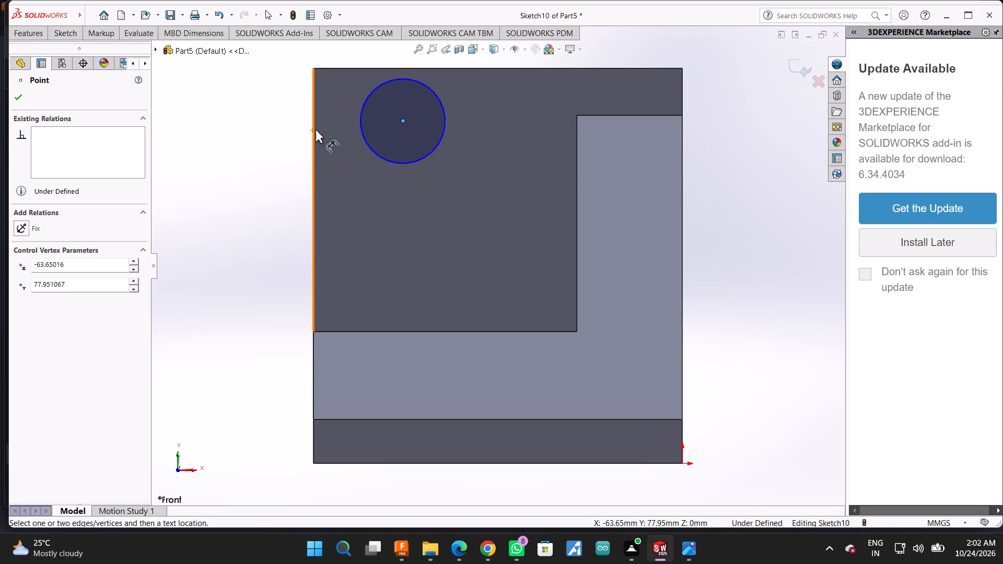
click(315, 126)
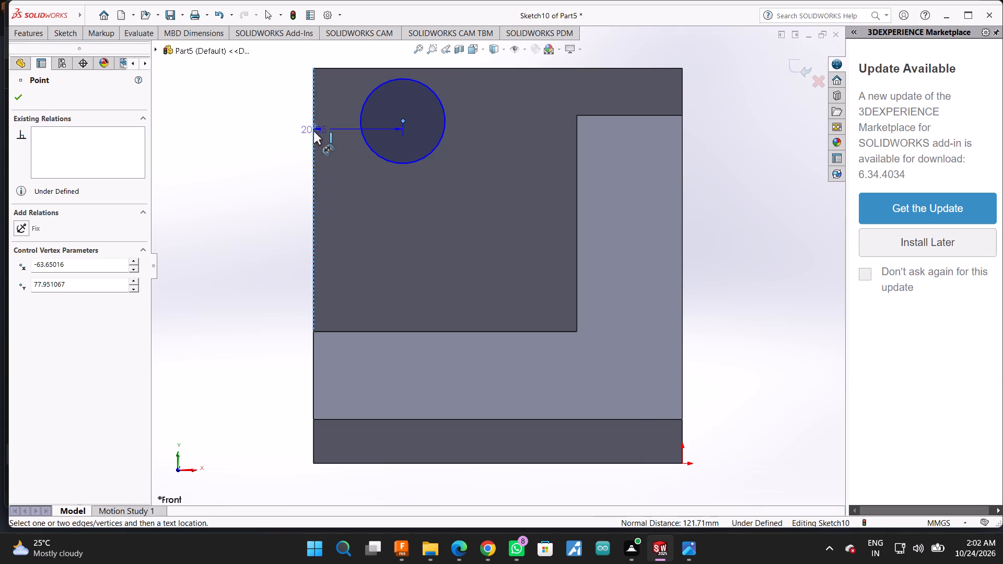
click(345, 199)
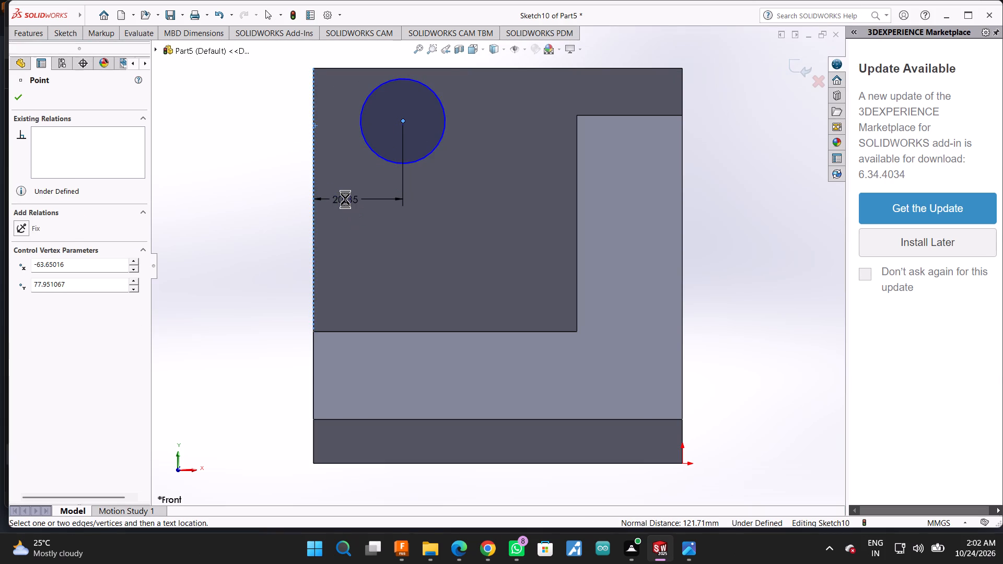
text(20)
key(Return)
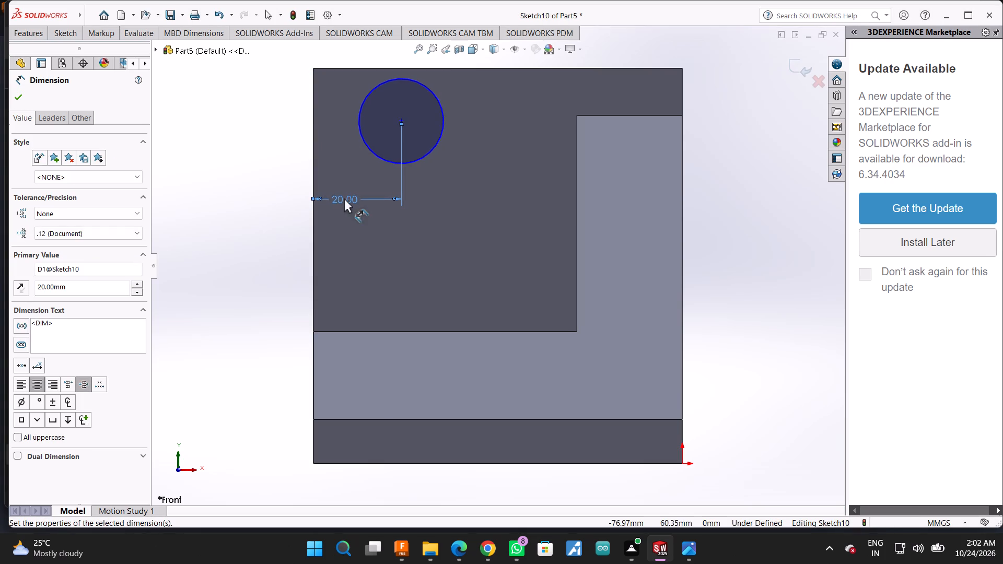
Dimension the same circle's centre at 20 mm from the upright's top edge.
scroll(344, 198, up, 1)
click(418, 145)
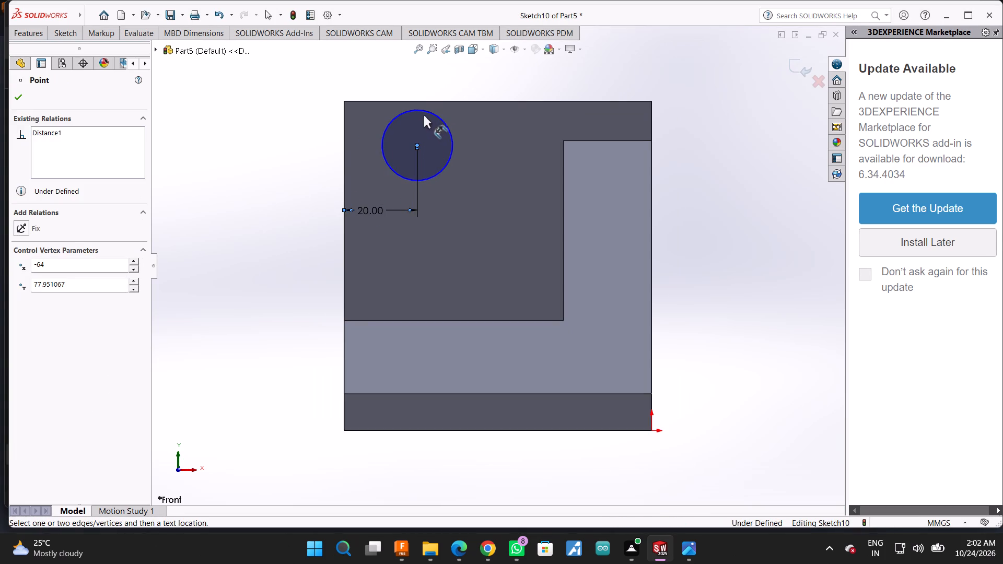
click(423, 102)
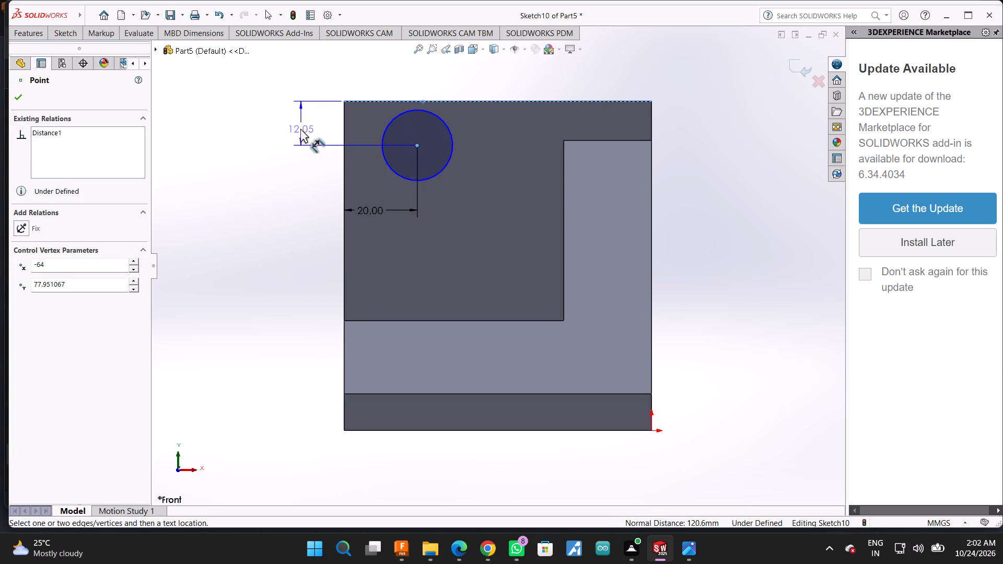
click(300, 128)
text(20)
key(Return)
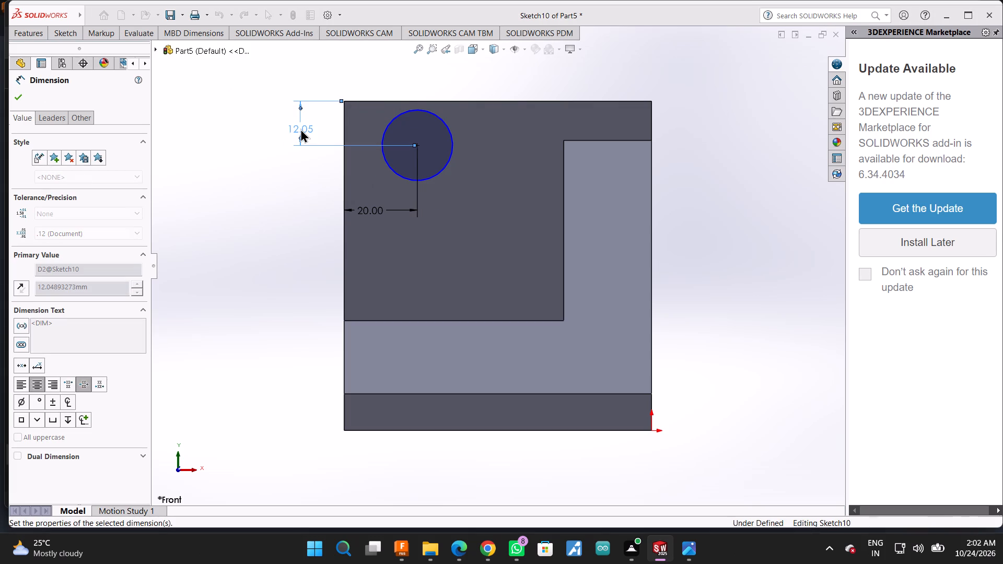
Dimension the circle on the upright with a diameter of 20 mm.
click(388, 157)
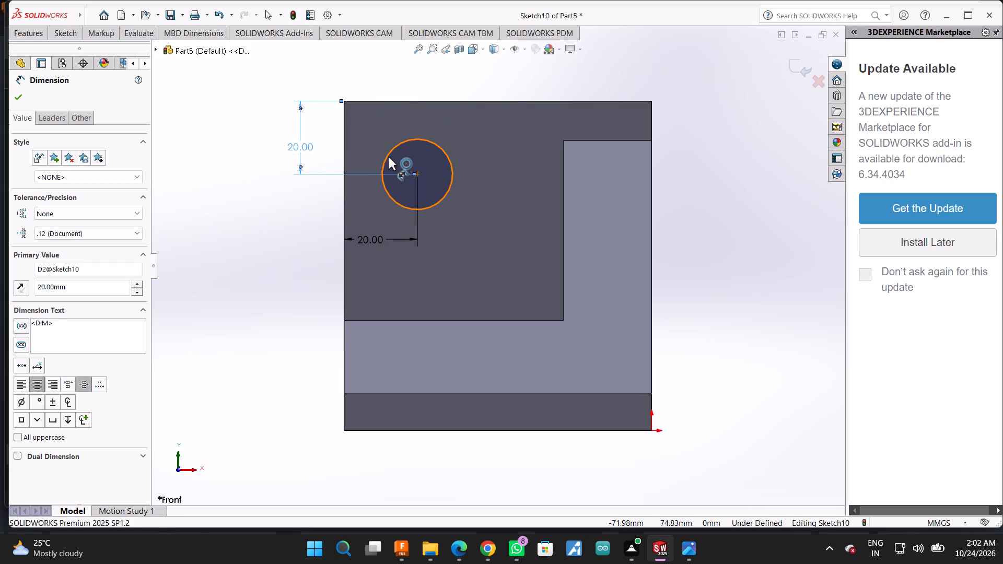
click(235, 173)
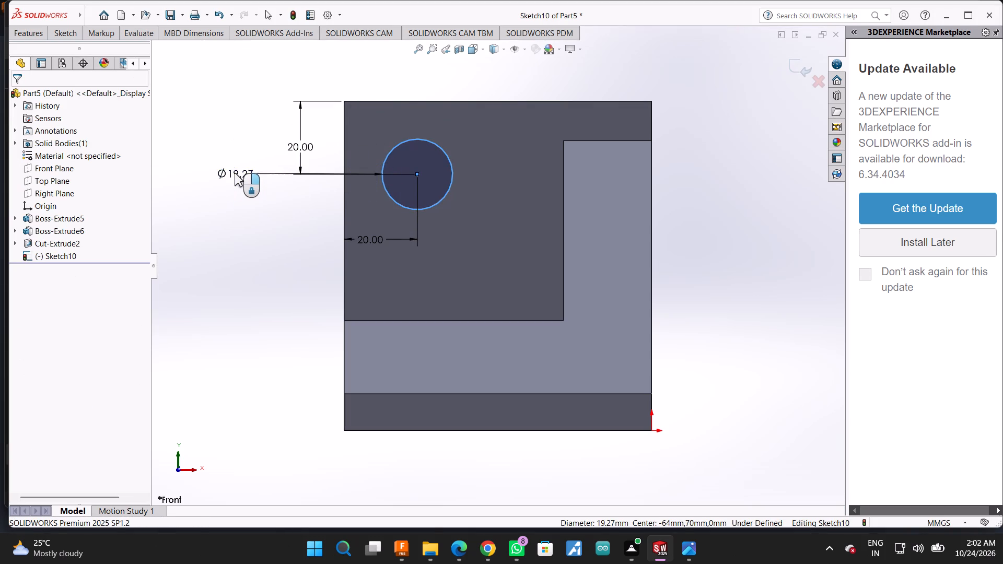
text(20)
key(Return)
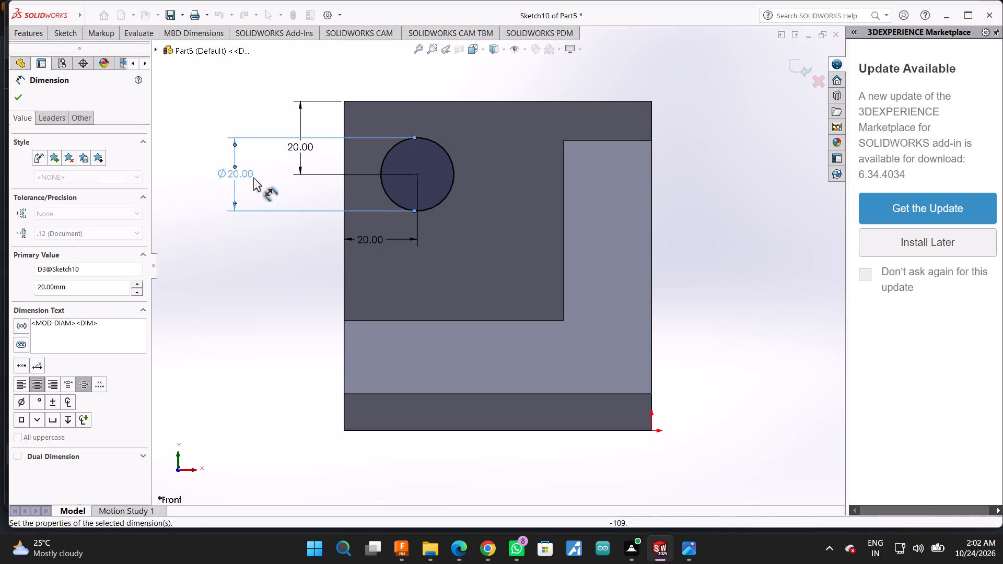
Extrude-cut the 20 mm circle through the upright with a blind depth of 208 mm from the sketch plane.
click(71, 38)
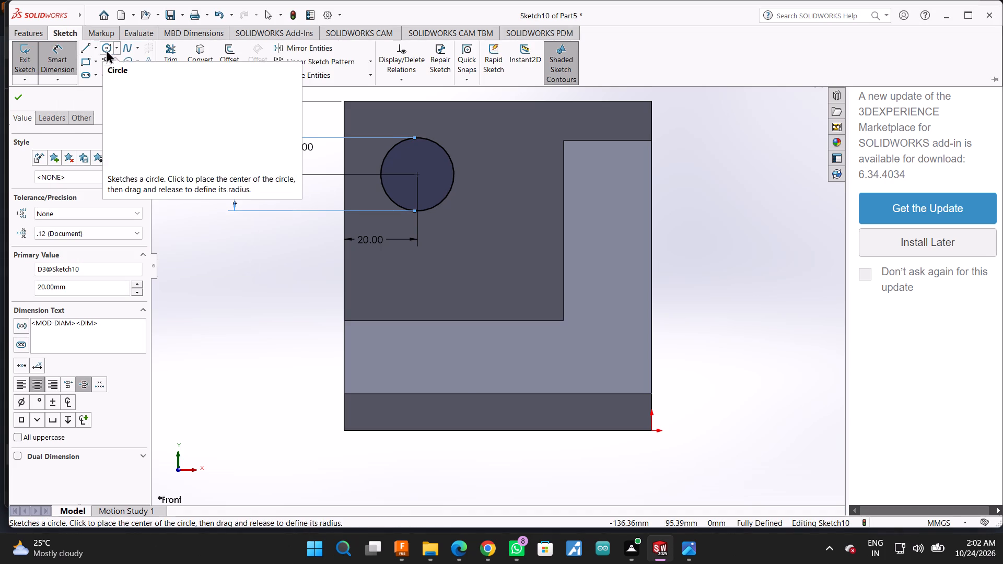
click(37, 29)
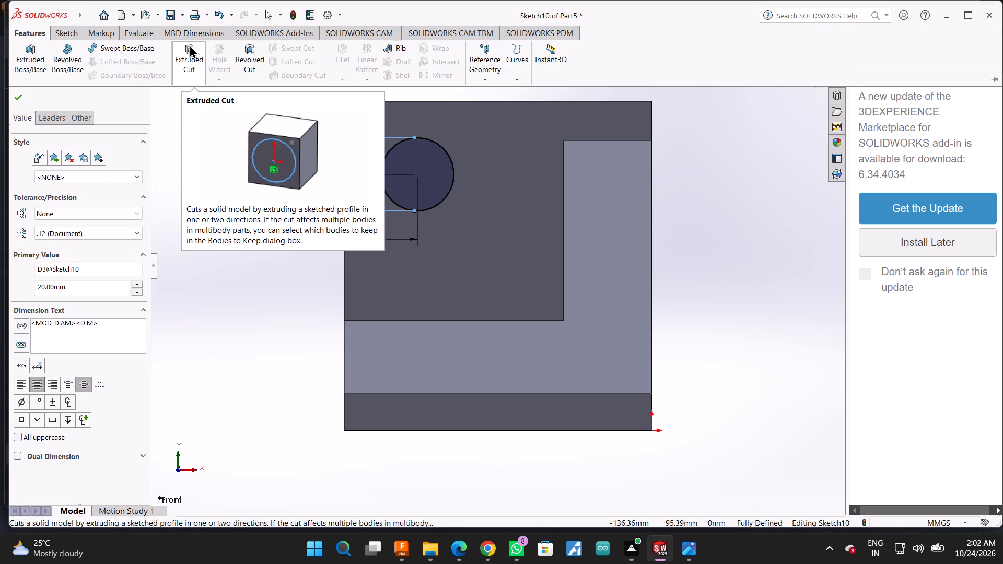
click(185, 43)
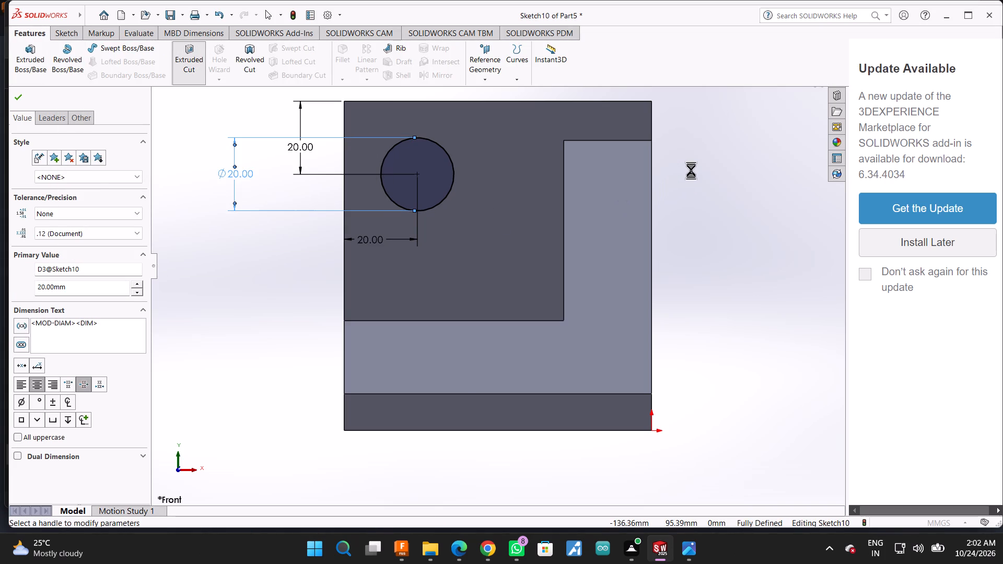
middle_drag(693, 170, 677, 193)
drag(386, 197, 506, 12)
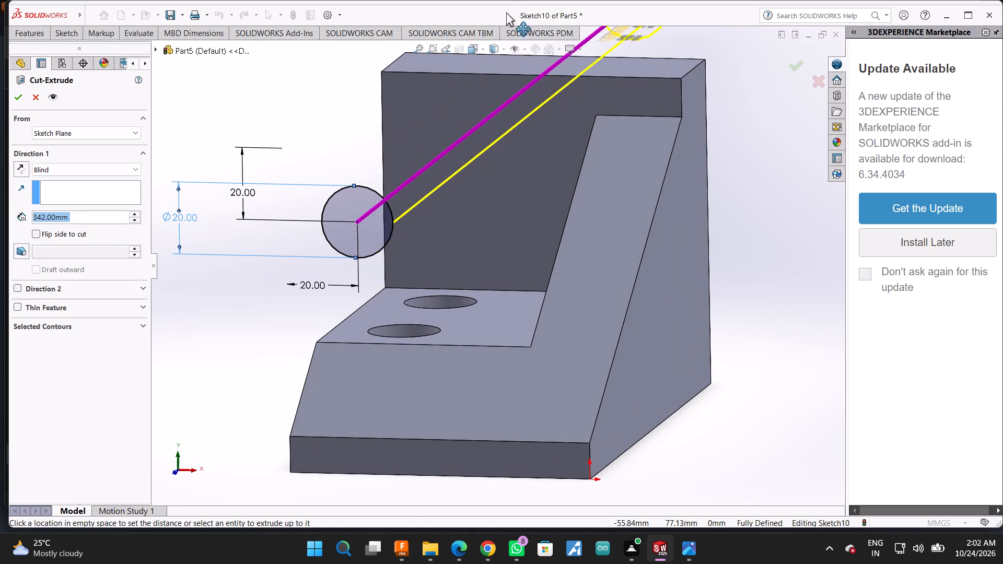
drag(506, 12, 499, 2)
scroll(664, 136, up, 1)
middle_drag(696, 90, 678, 125)
scroll(678, 125, up, 3)
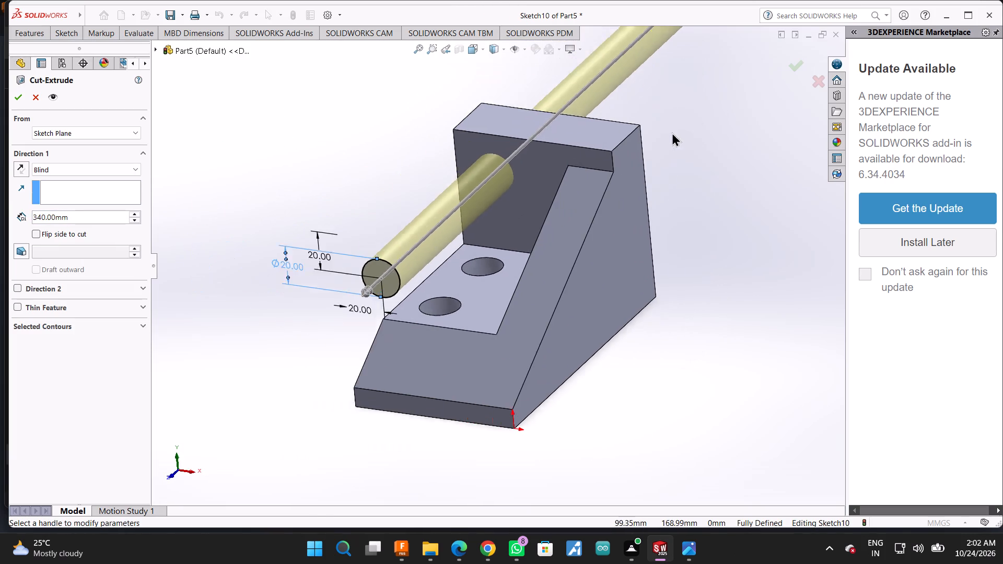
scroll(672, 132, up, 1)
drag(645, 60, 629, 84)
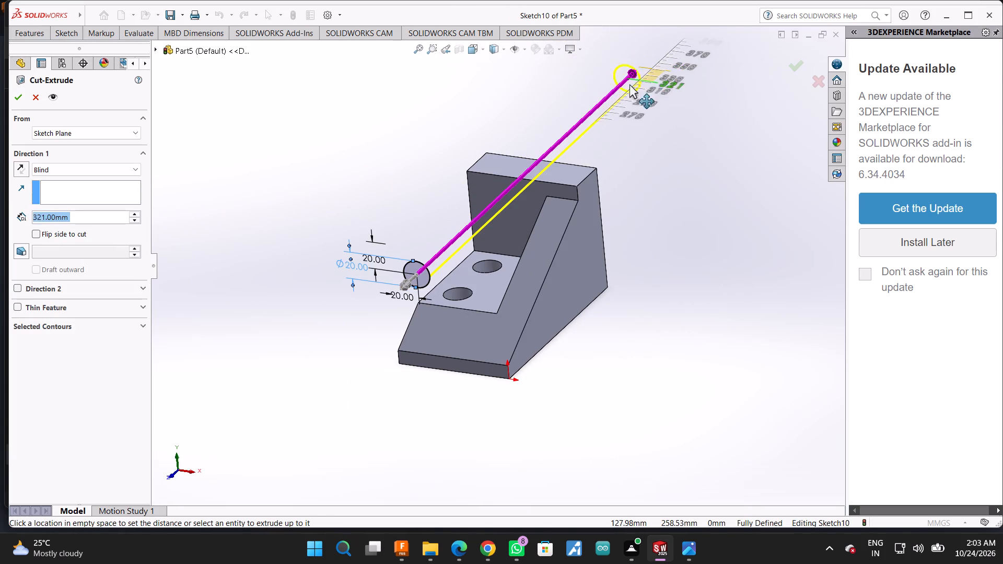
drag(629, 84, 585, 152)
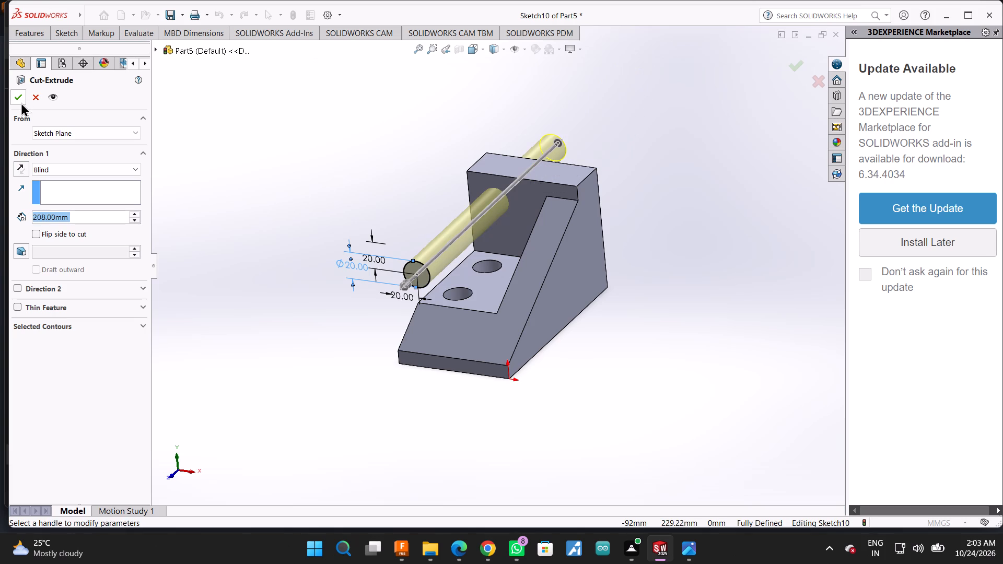
click(21, 102)
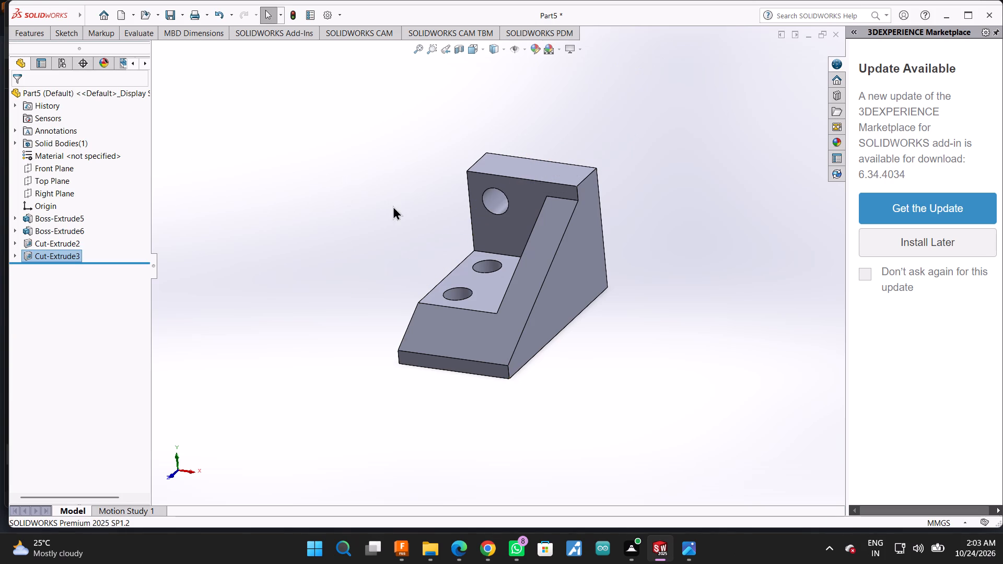
Fillet the upright's top corner edge beside the hole, opposite the rib, with a symmetric 20 mm radius.
middle_drag(649, 209, 681, 218)
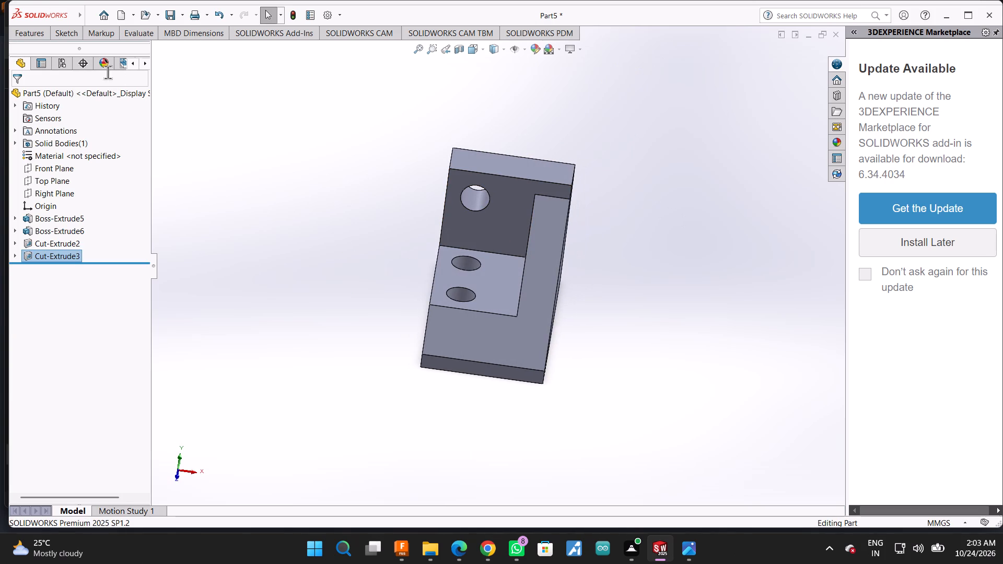
click(69, 43)
click(68, 37)
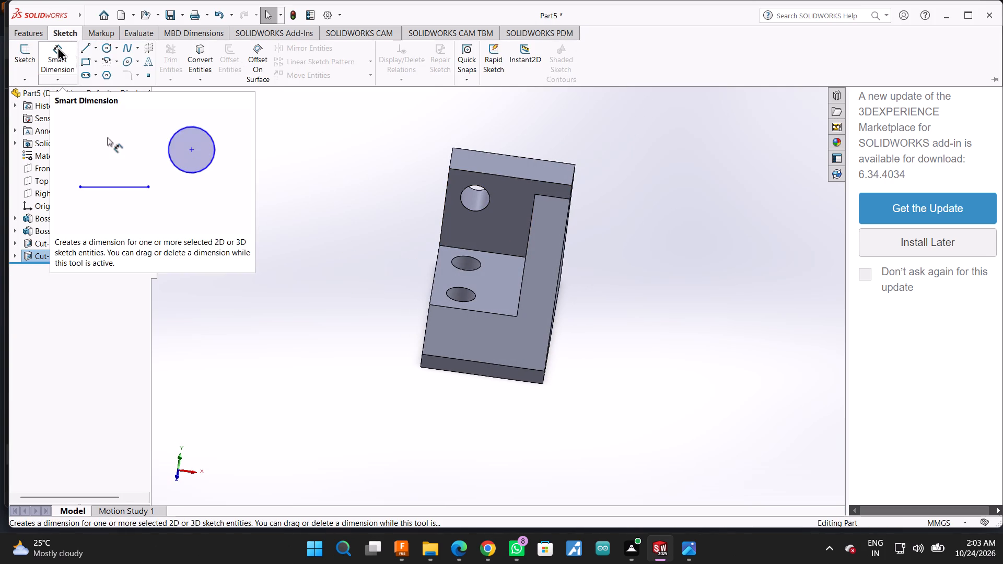
click(41, 30)
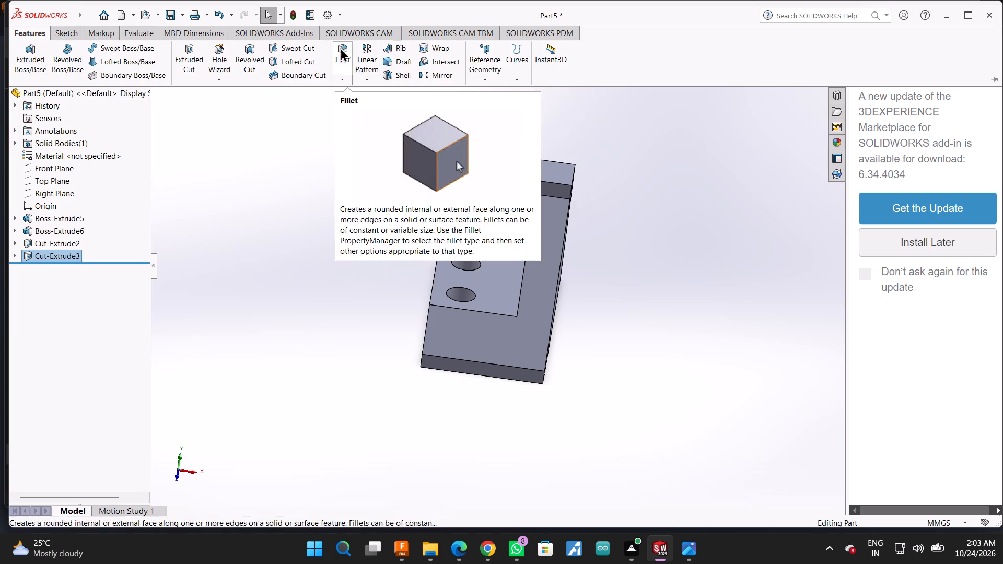
click(340, 48)
scroll(448, 180, down, 3)
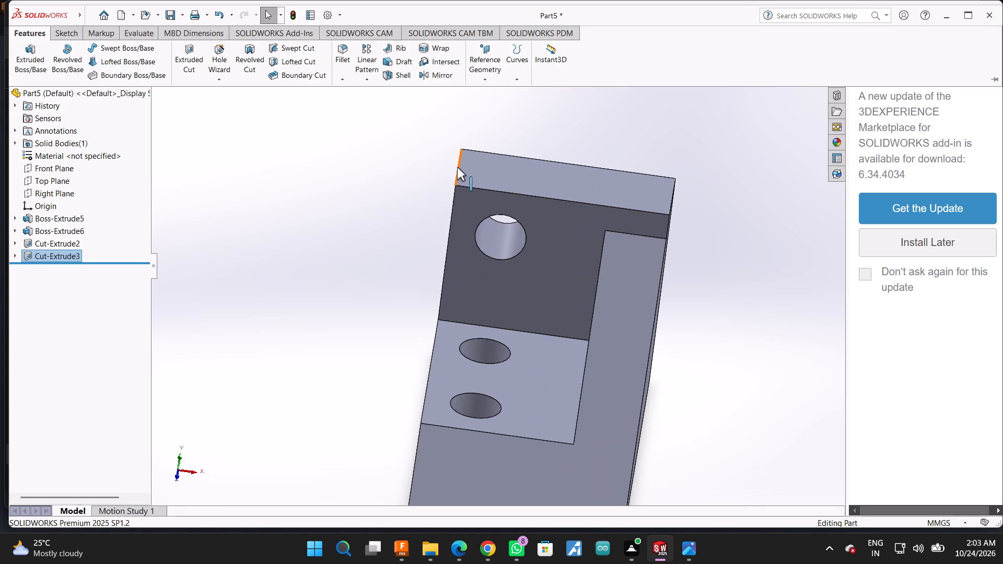
click(458, 168)
middle_drag(385, 164, 405, 169)
scroll(385, 164, down, 1)
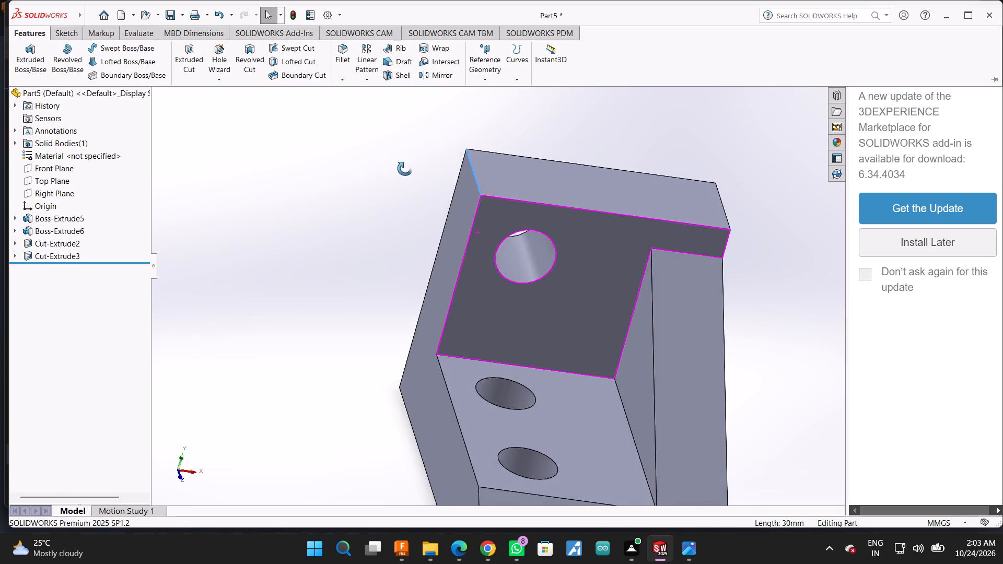
middle_drag(405, 169, 412, 171)
click(473, 172)
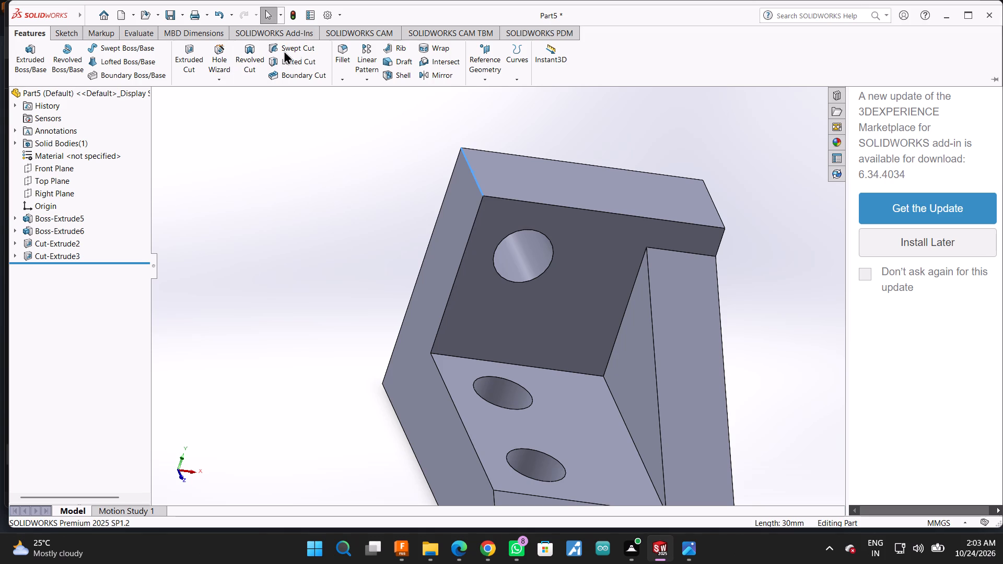
click(341, 46)
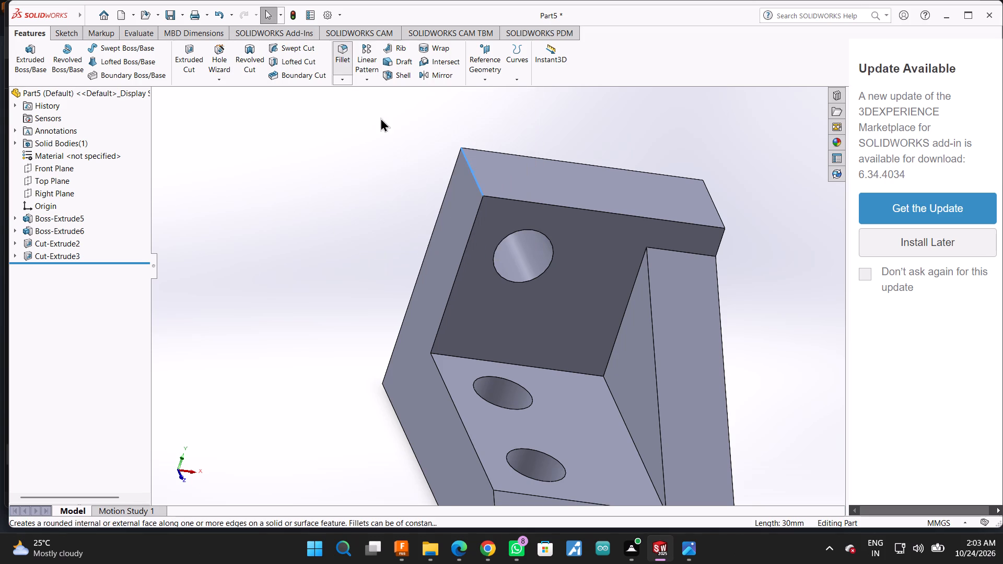
click(471, 172)
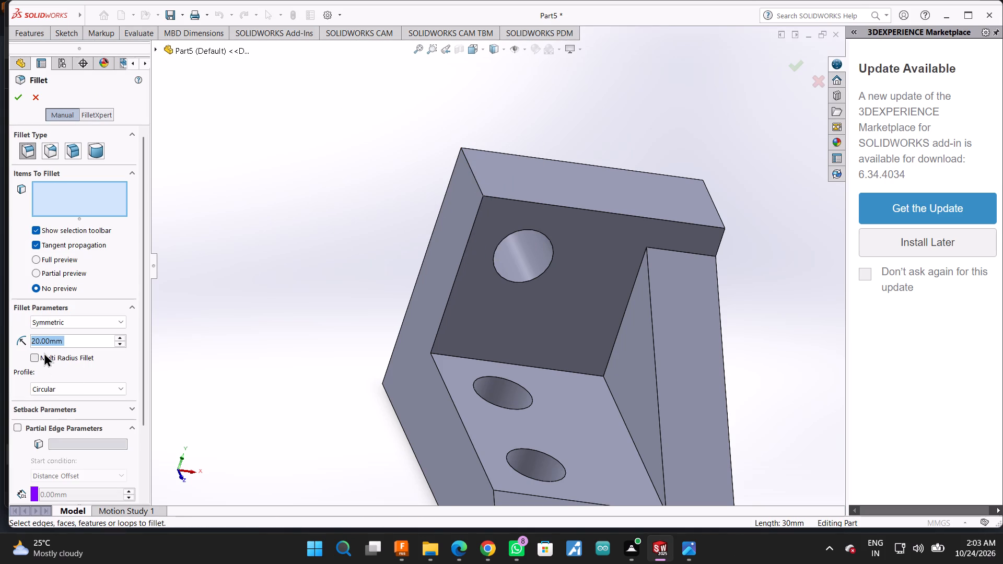
click(14, 97)
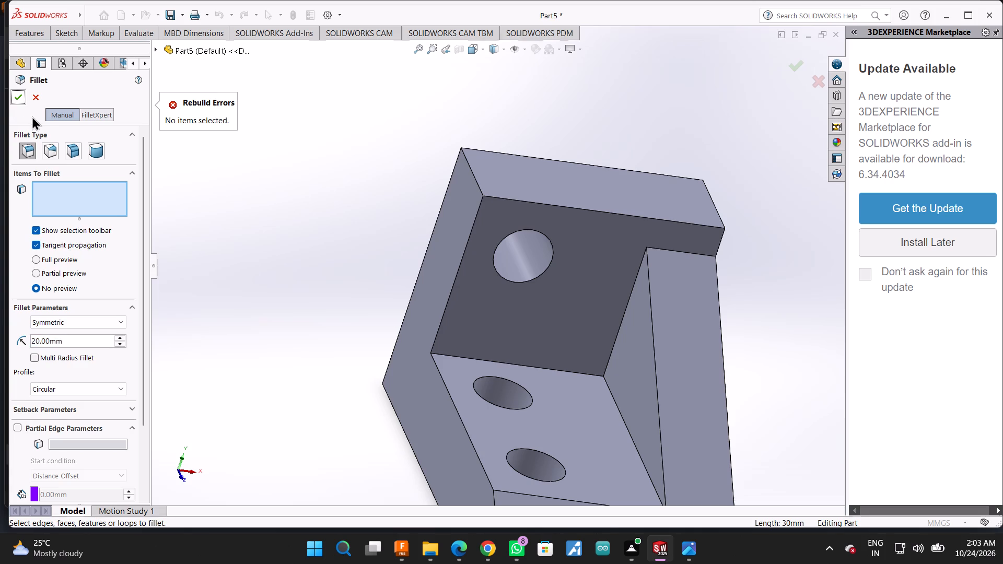
click(475, 173)
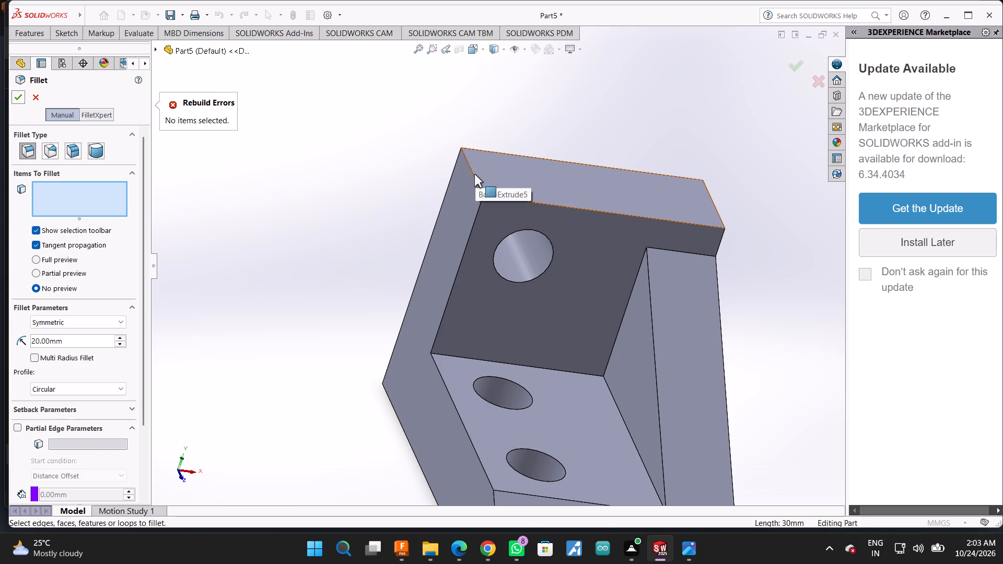
click(411, 151)
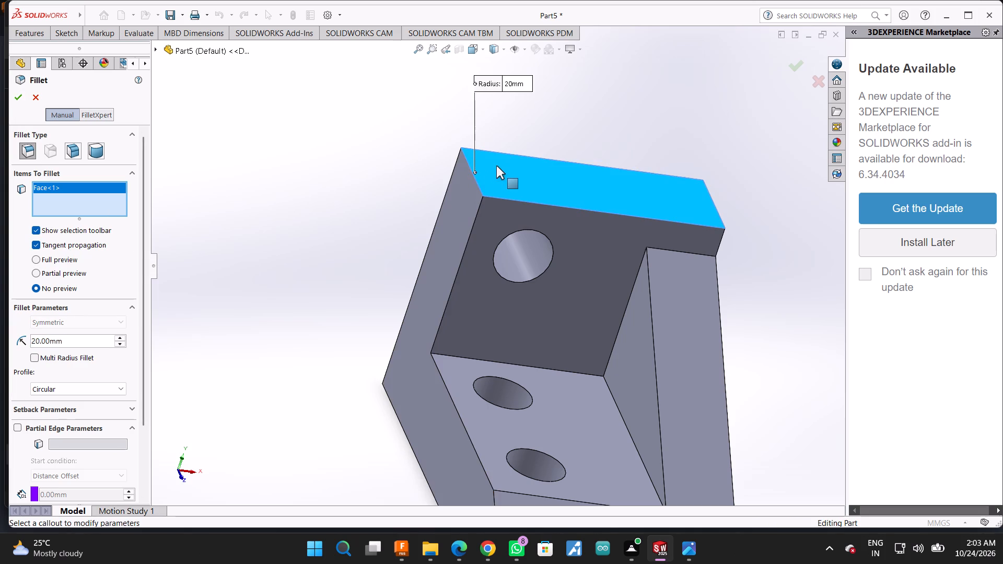
click(497, 166)
click(475, 180)
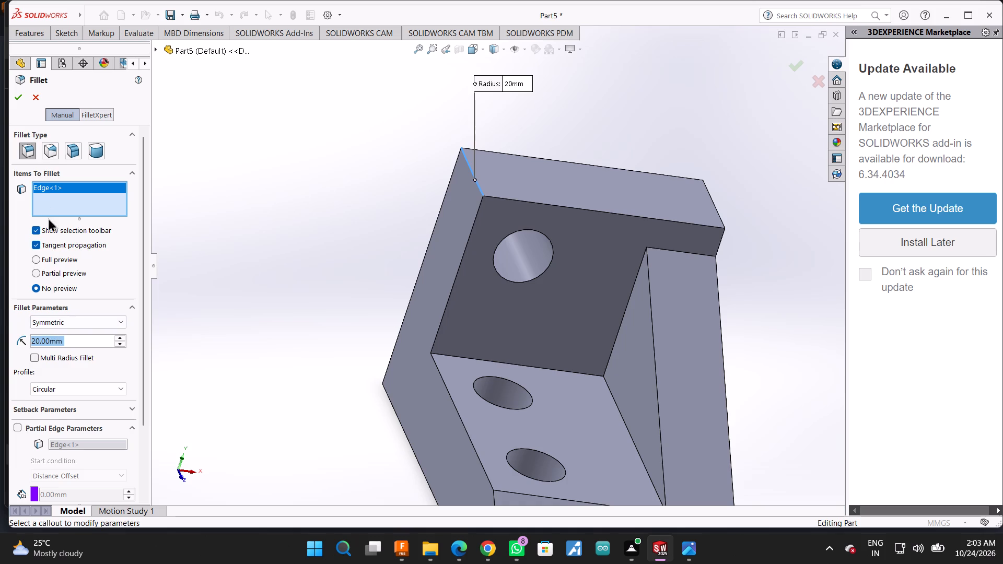
click(13, 102)
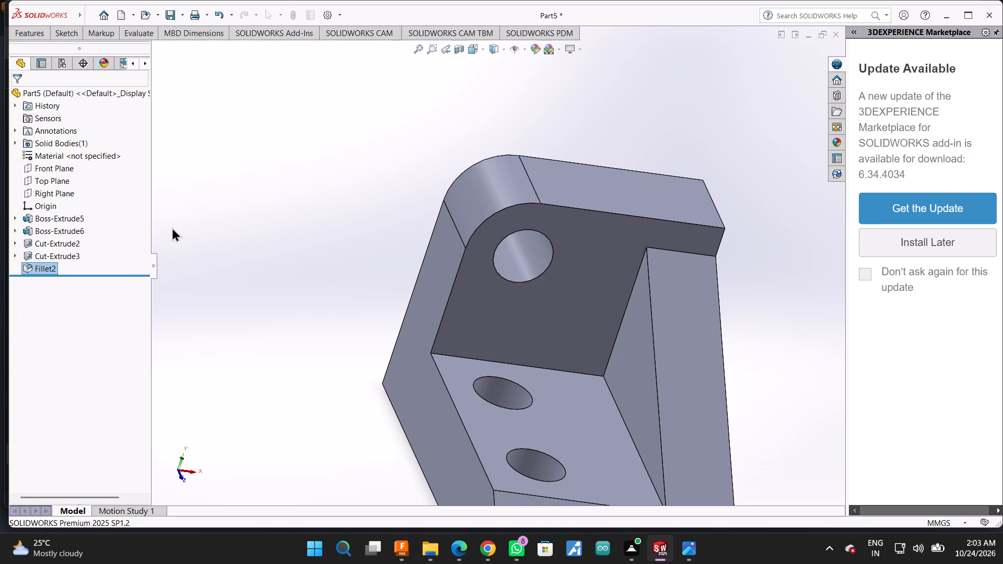
Examine the filleted corner, holes and underside of the bracket from several directions.
scroll(282, 222, up, 2)
middle_drag(693, 208, 657, 202)
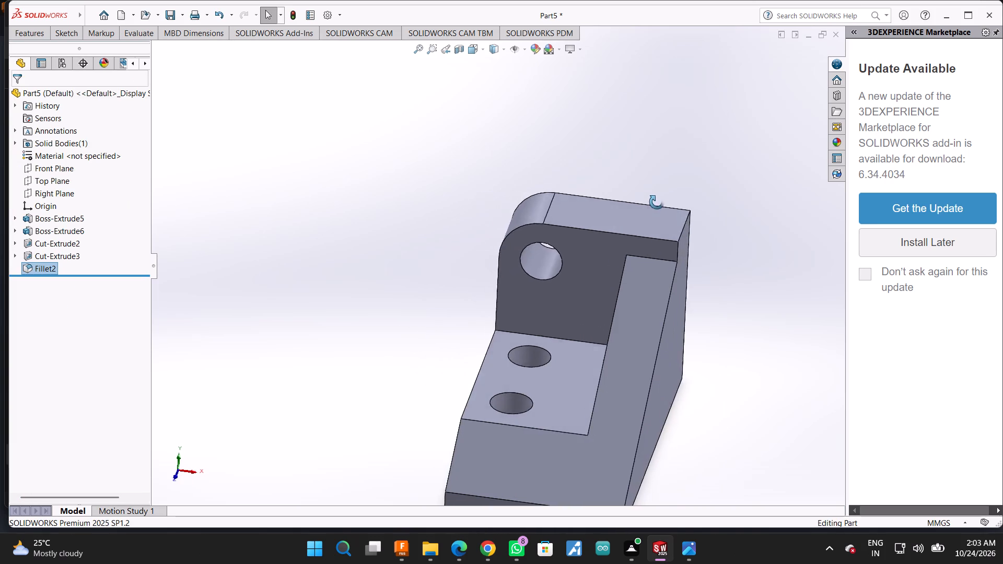
middle_drag(657, 202, 652, 192)
scroll(677, 315, up, 2)
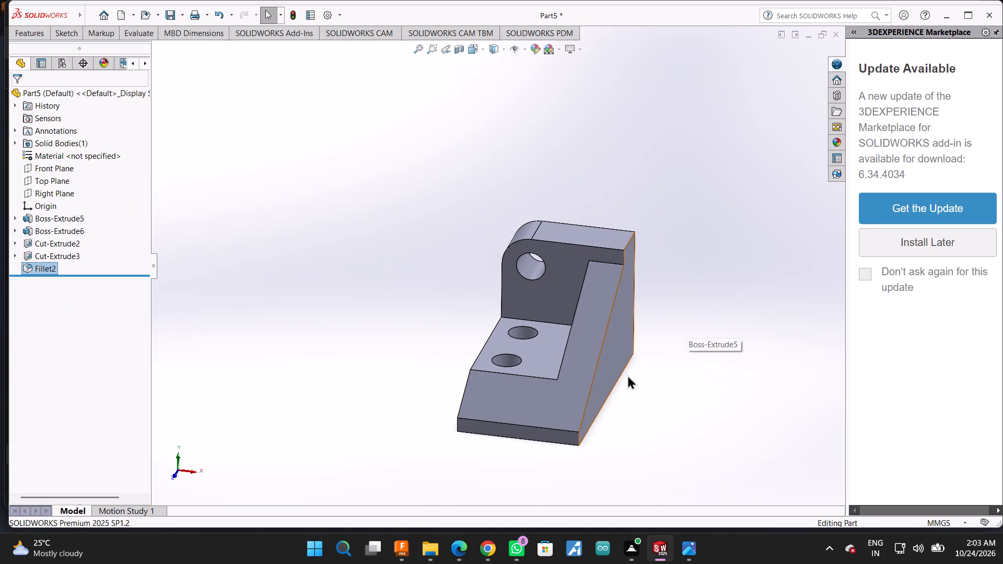
middle_drag(627, 375, 728, 338)
middle_drag(725, 271, 717, 290)
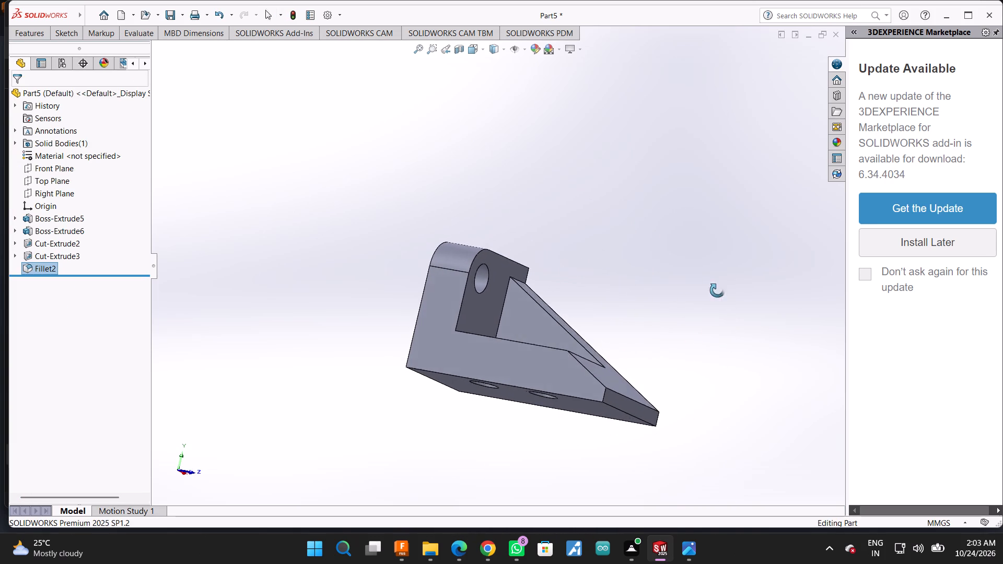
middle_drag(717, 290, 662, 347)
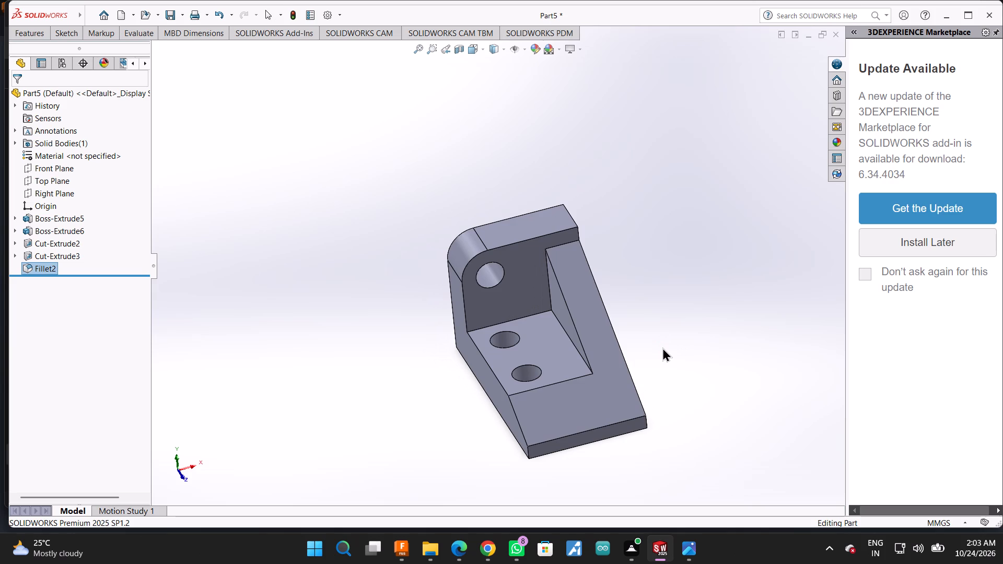
Collapse the 3DEXPERIENCE Marketplace pane to widen the modelling area.
drag(846, 334, 847, 334)
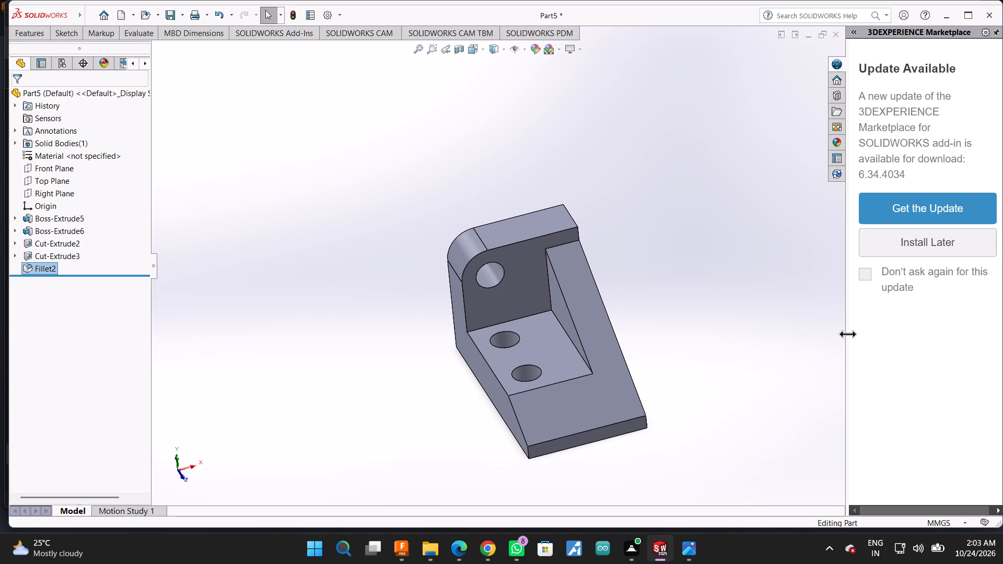
drag(847, 334, 1002, 331)
Inspect the whole bracket from several angles, checking the rib, the holes and the rounded corner.
middle_drag(806, 338, 815, 290)
middle_click(883, 280)
middle_drag(752, 318, 770, 325)
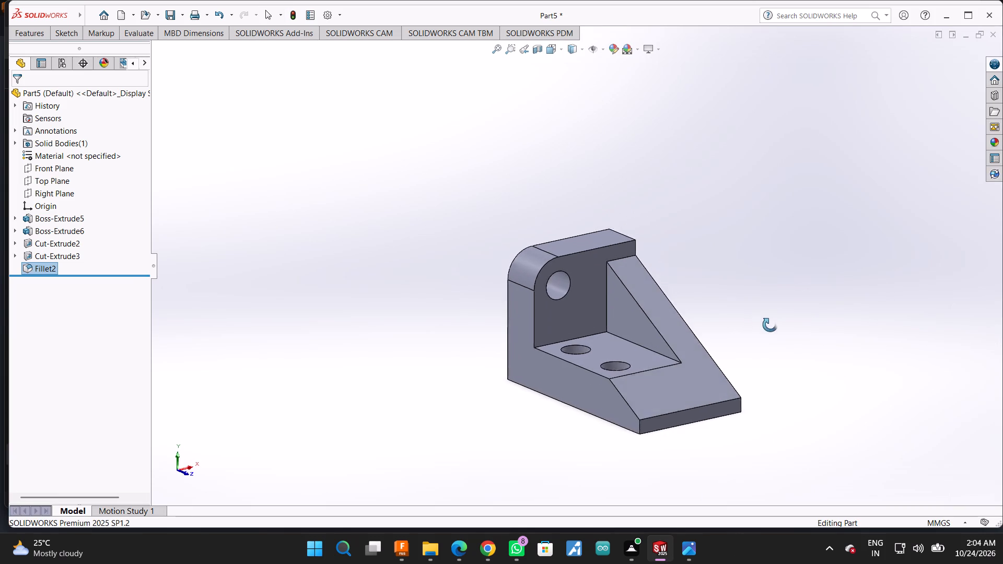
middle_drag(770, 325, 791, 316)
scroll(792, 315, up, 2)
middle_drag(788, 312, 751, 318)
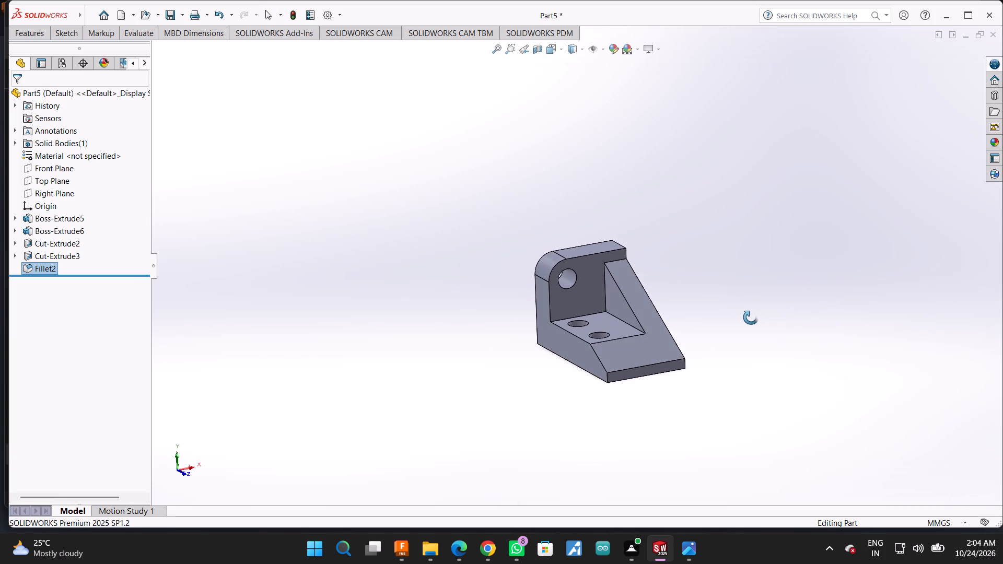
middle_drag(751, 318, 716, 372)
scroll(716, 372, down, 2)
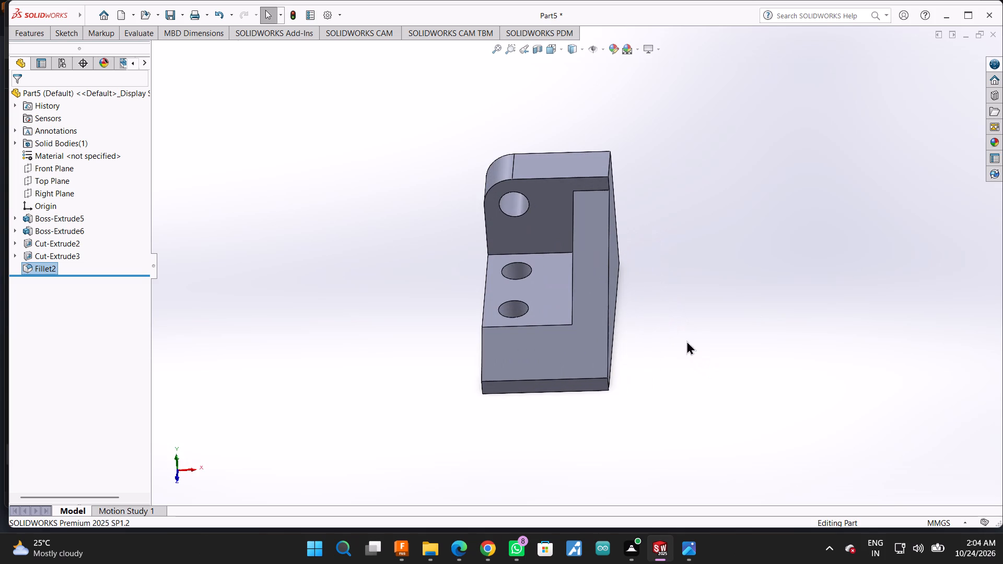
scroll(629, 252, down, 1)
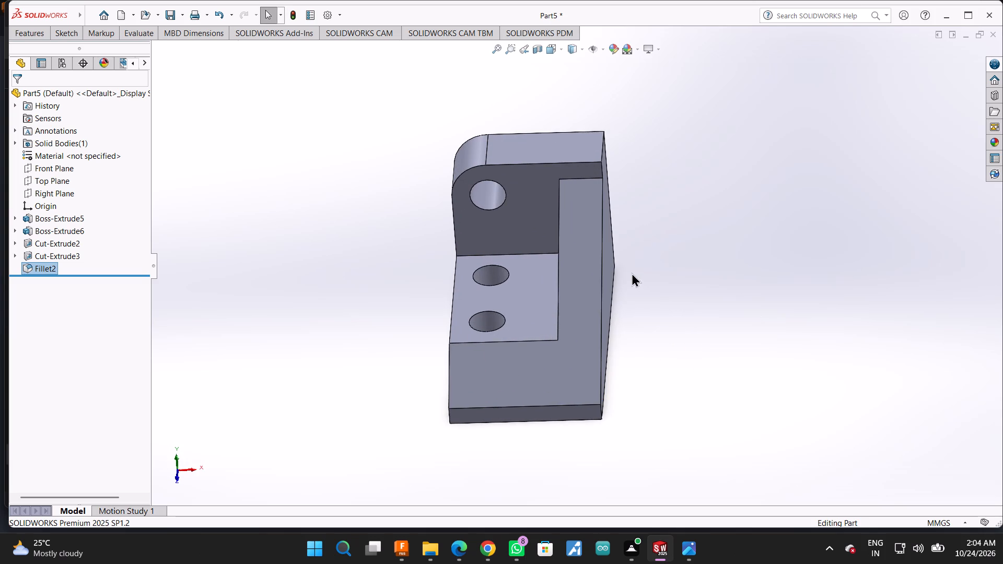
scroll(638, 367, up, 2)
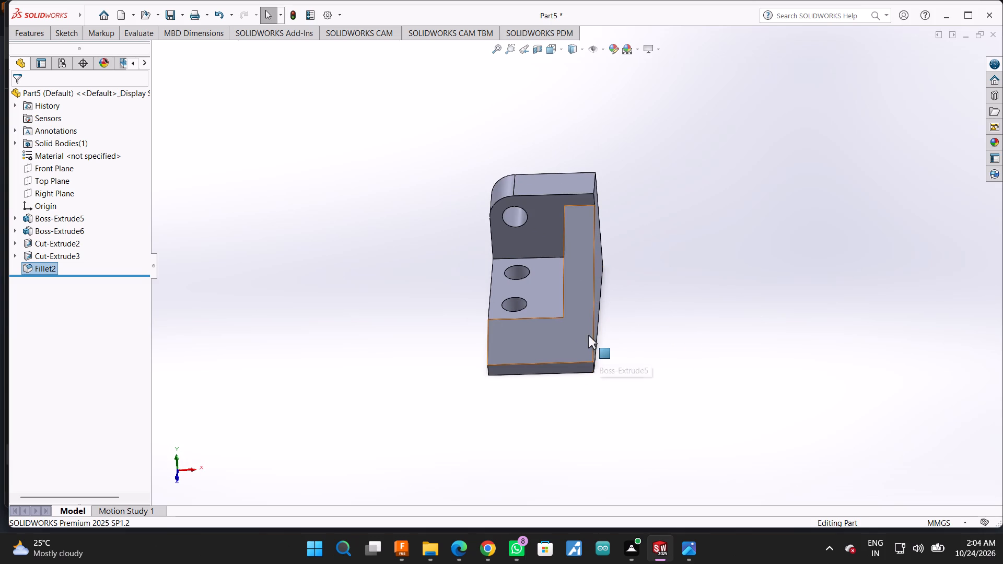
click(693, 332)
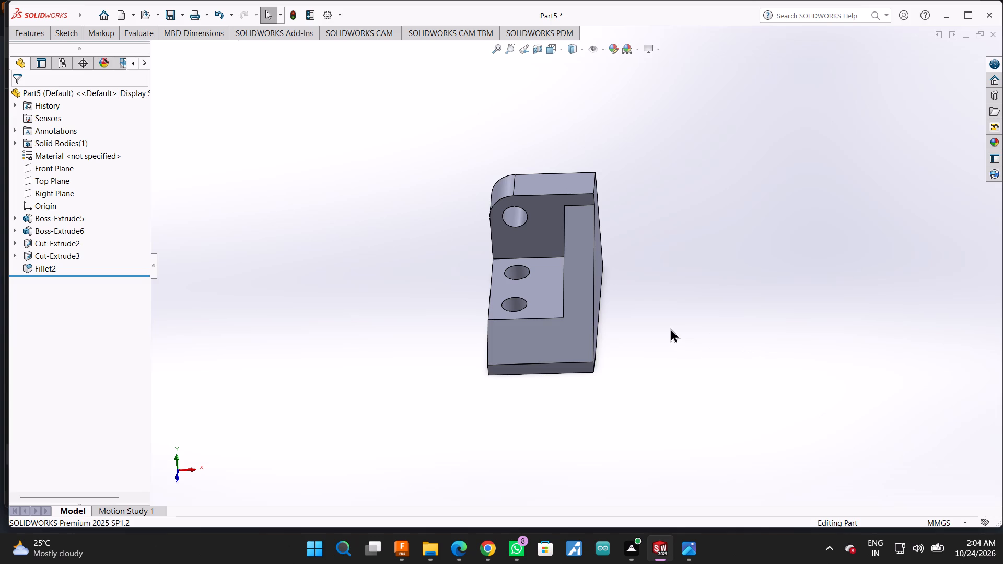
middle_drag(670, 328, 638, 301)
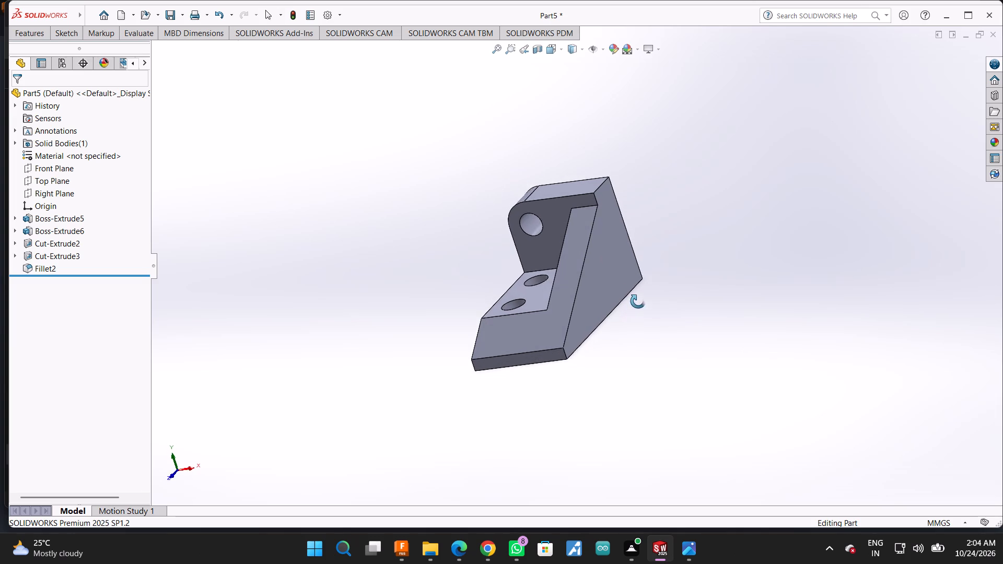
middle_drag(638, 301, 640, 299)
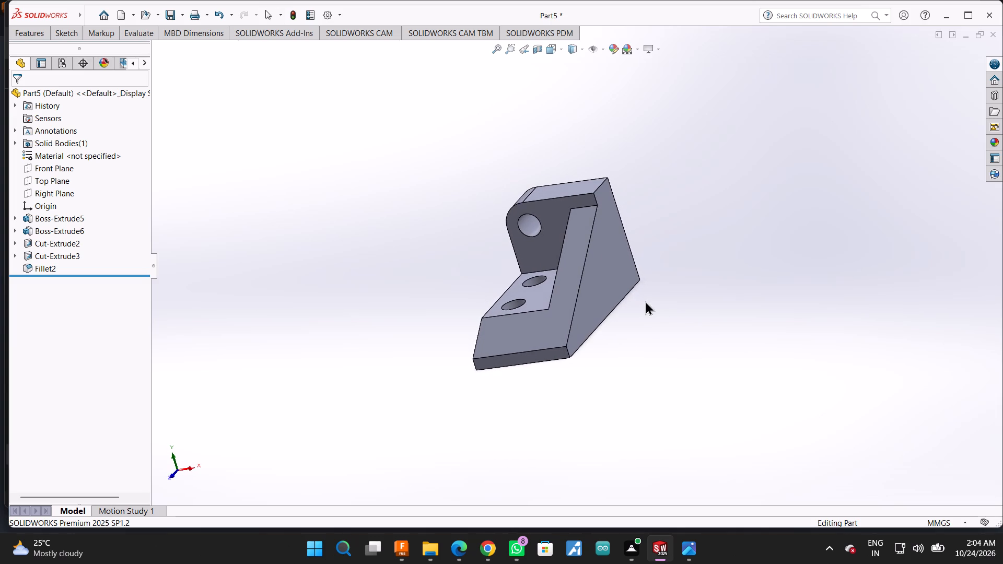
middle_drag(683, 209, 684, 216)
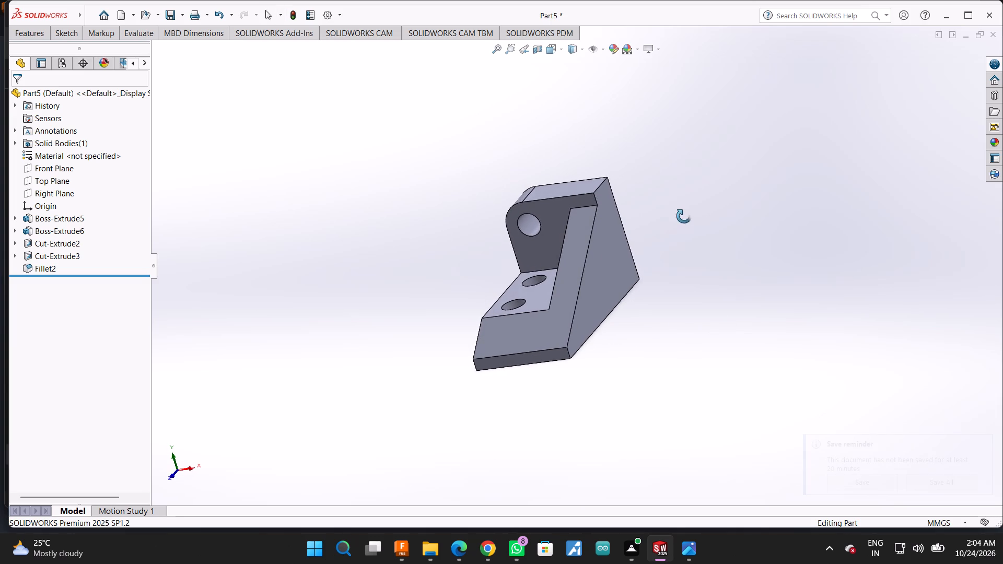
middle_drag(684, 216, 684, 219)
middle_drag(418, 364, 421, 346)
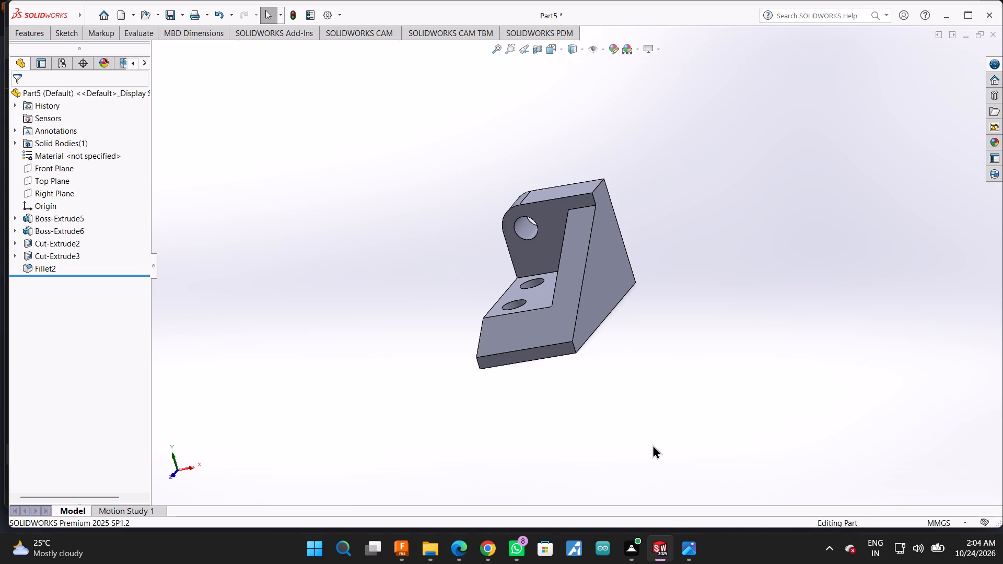
Try to save the part in the SYMBIOSIS folder as Mounting_Bracket_Gusset.SLDPRT.jpg, declining to replace the existing file.
key(ctrl+s)
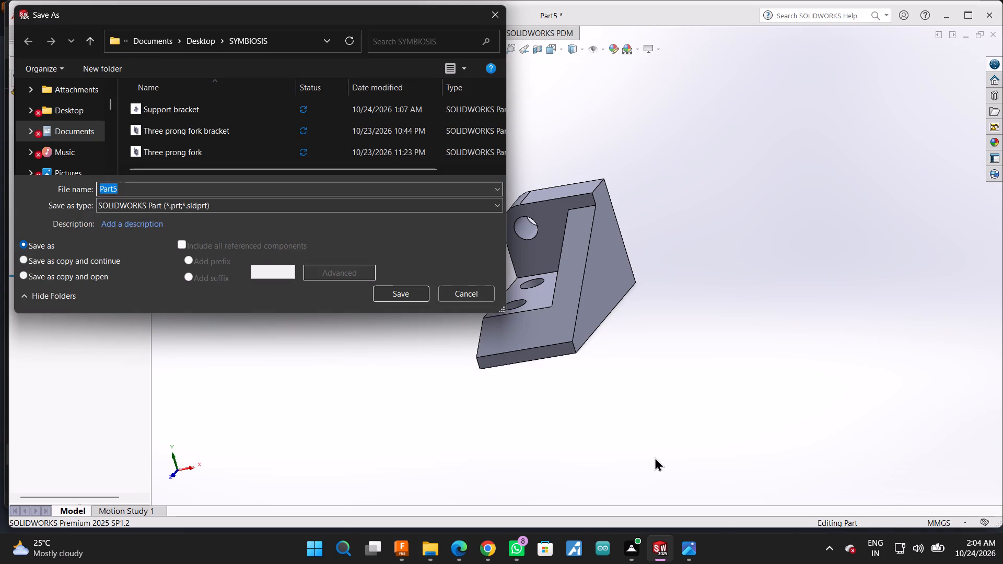
scroll(435, 132, down, 3)
scroll(437, 134, up, 2)
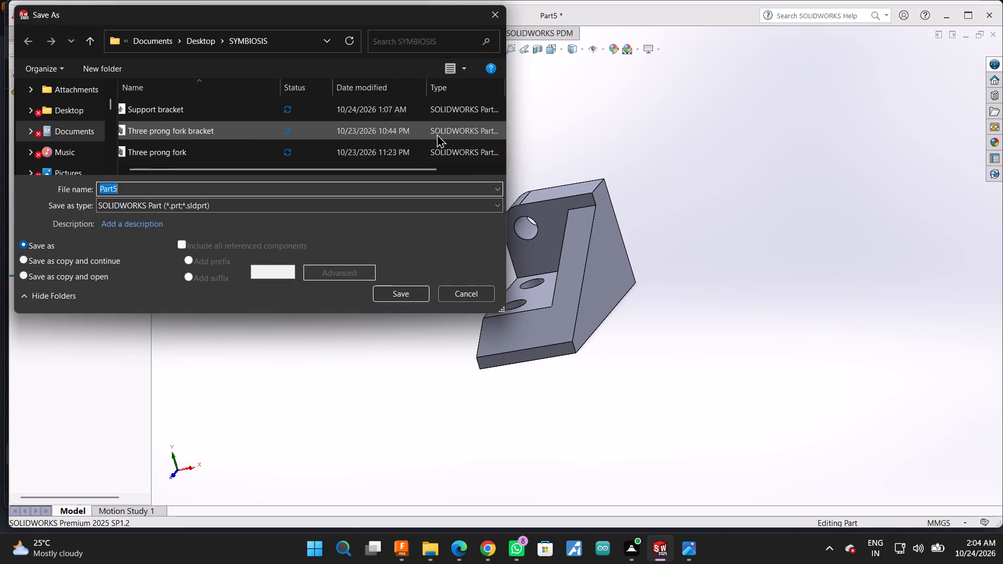
scroll(437, 134, up, 1)
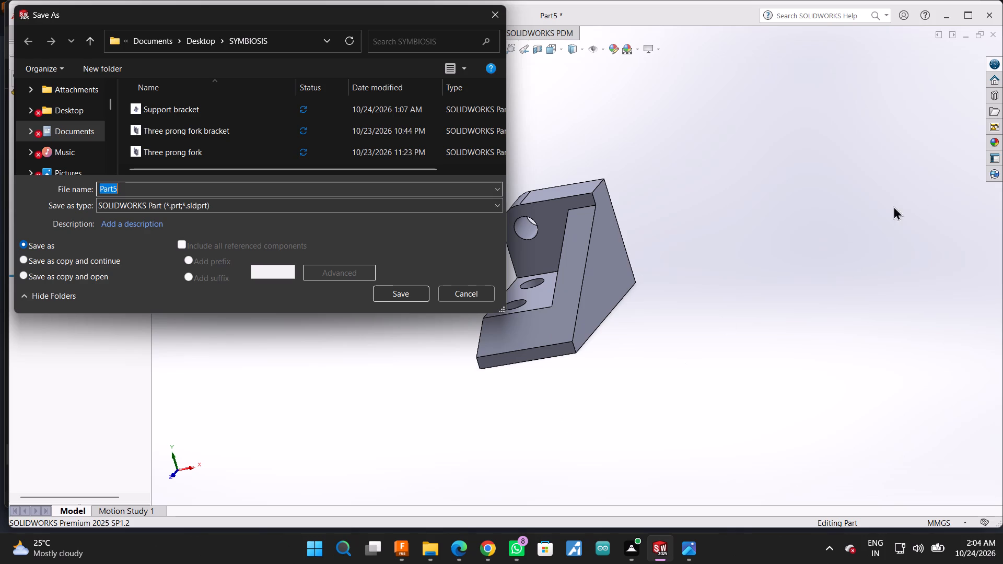
key(BackSpace)
text(Mou)
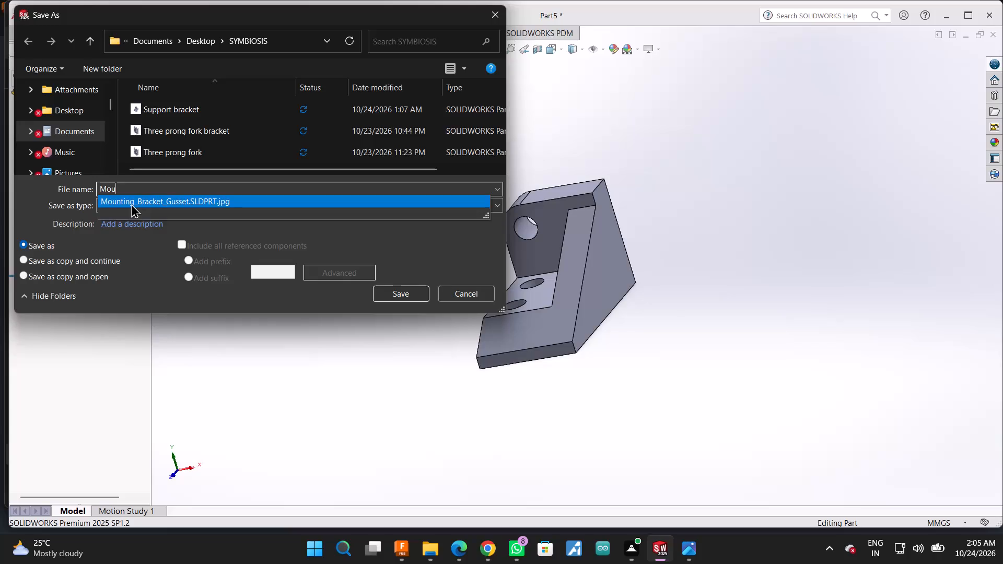
click(131, 204)
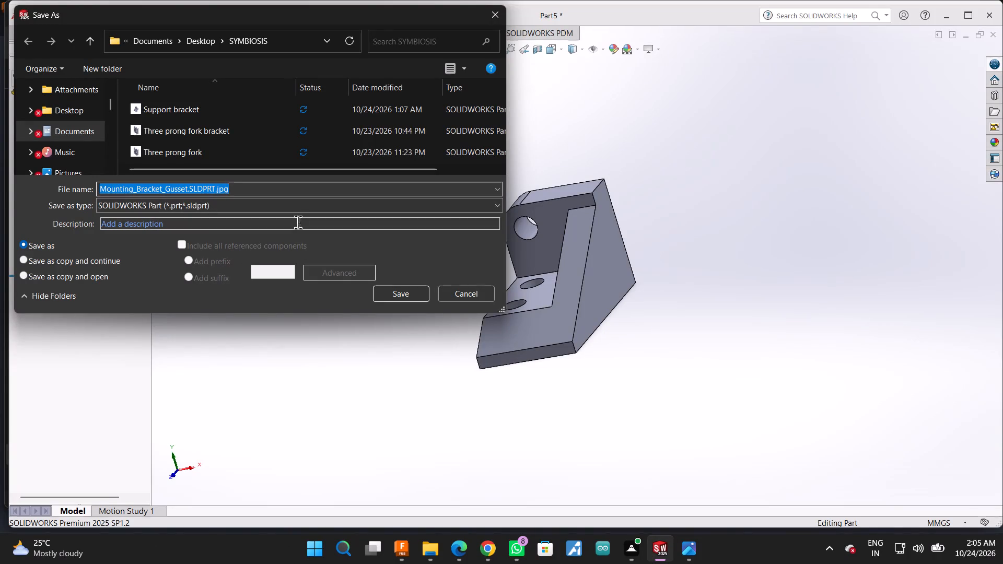
click(289, 193)
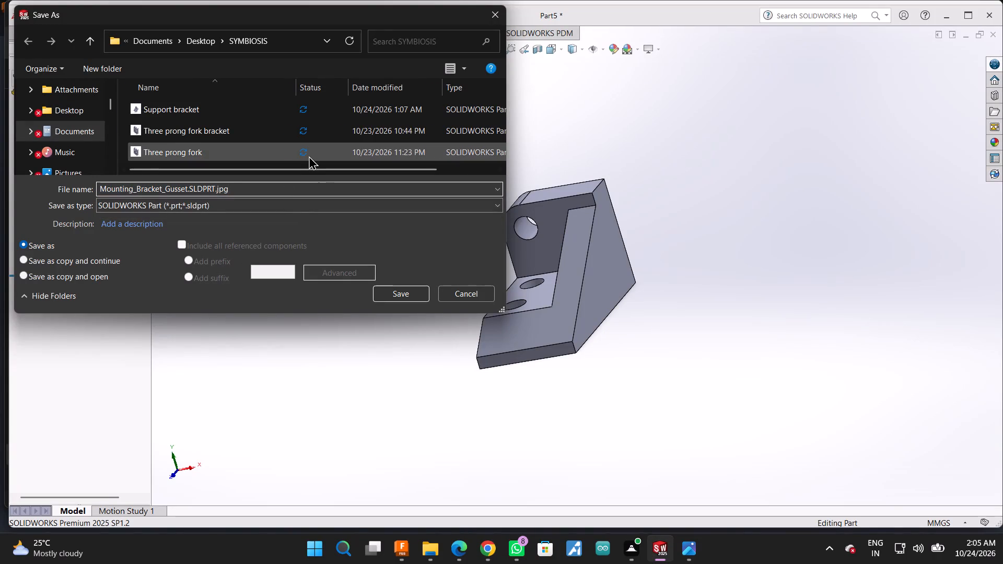
scroll(309, 156, down, 2)
scroll(309, 156, up, 2)
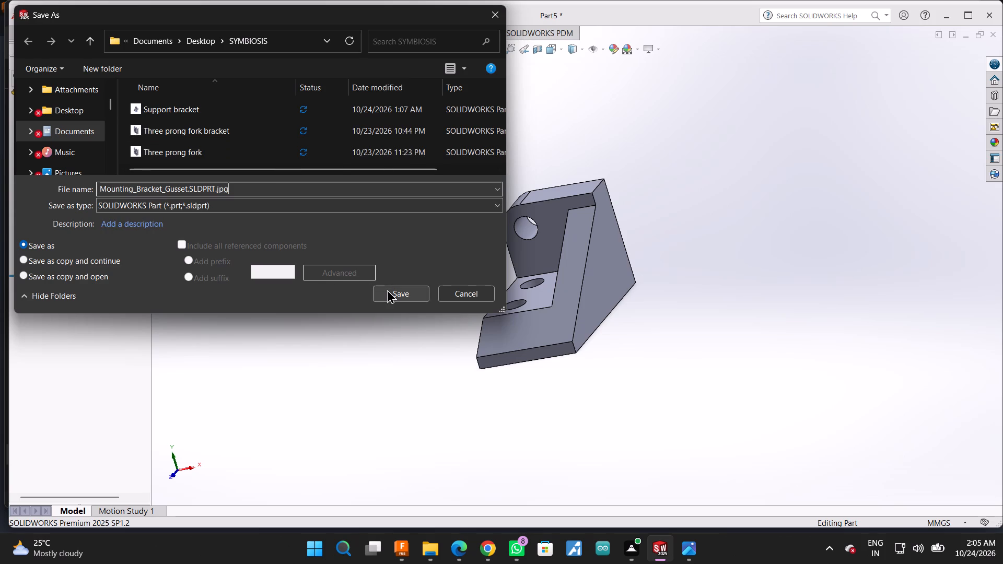
click(387, 289)
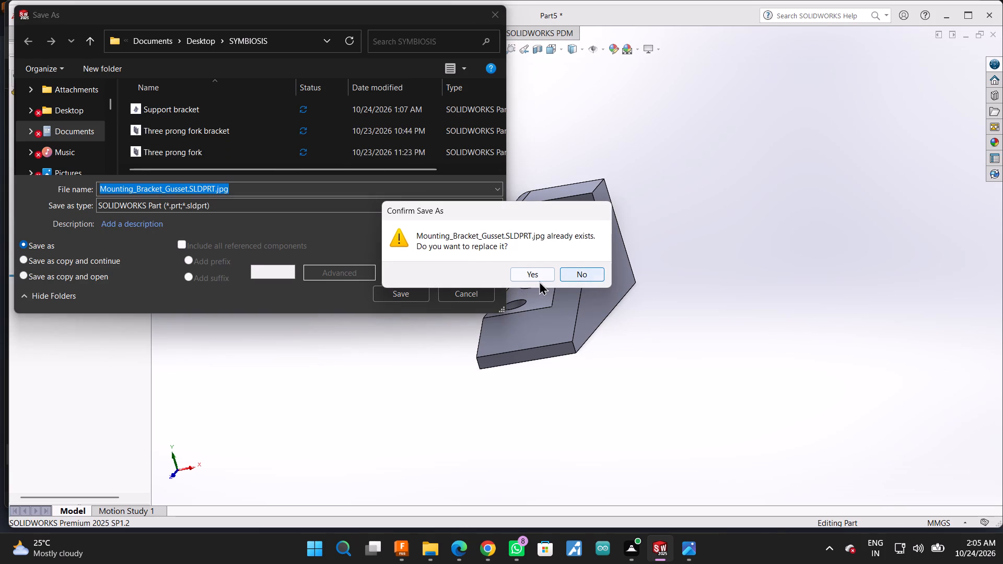
click(560, 278)
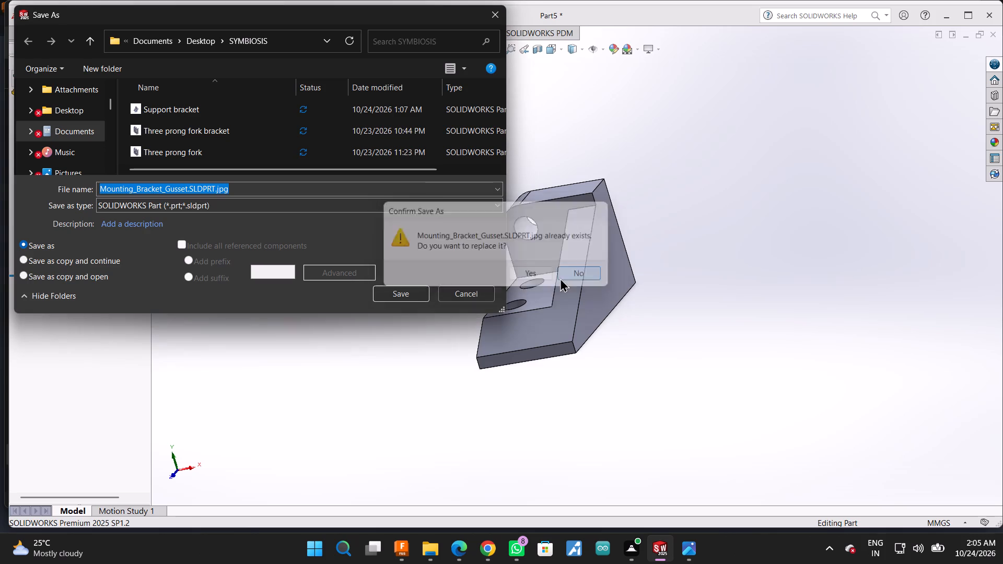
Insert with_ before Gusset in the file name and save the part as Mounting_Bracket_with_Gusset.SLDPRT.jpg.
click(254, 193)
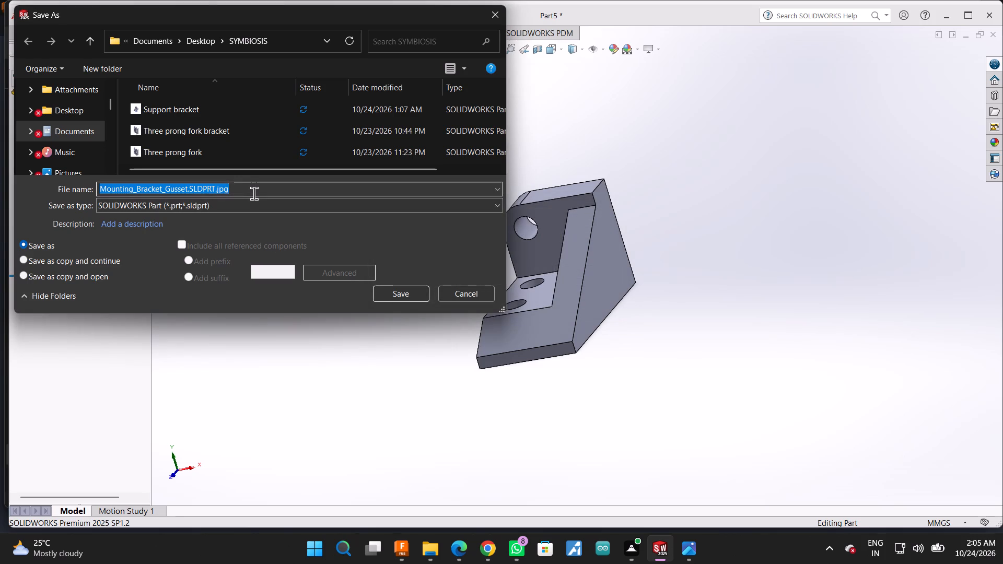
key(Left)
key(Left)
key(Left)
key(Left)
key(Left)
key(Left)
key(Left)
key(Left)
key(Left)
key(Left)
key(Left)
key(Left)
key(Left)
key(Left)
key(Left)
key(Left)
key(Left)
key(Left)
key(Left)
key(Left)
key(Left)
key(Left)
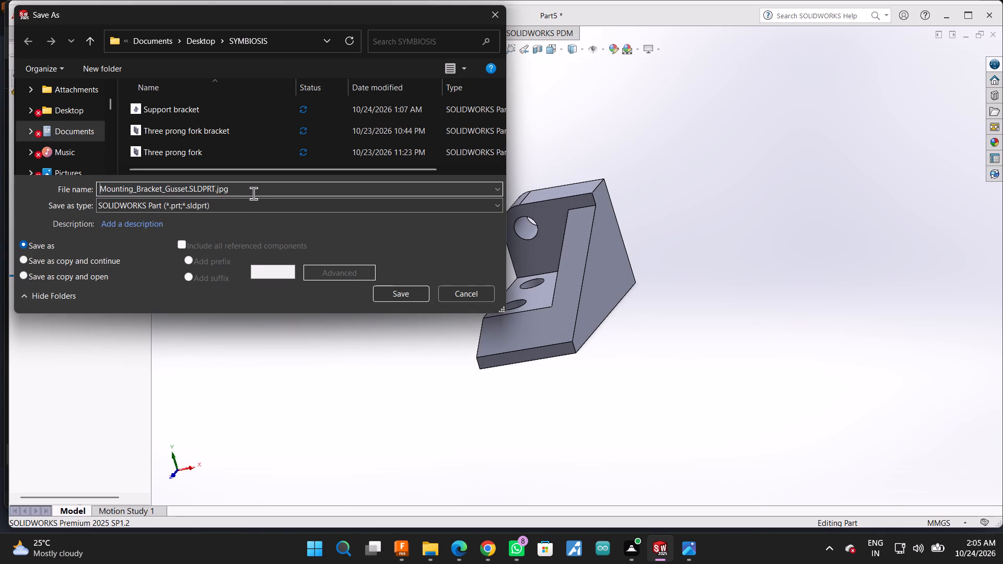
key(Right)
key(Right)
key(Right)
key(Right)
key(Right)
key(Right)
key(Right)
key(Right)
key(Right)
key(Right)
key(Right)
key(Right)
key(Right)
key(Right)
key(Right)
key(Right)
key(Right)
text(wi)
text(th)
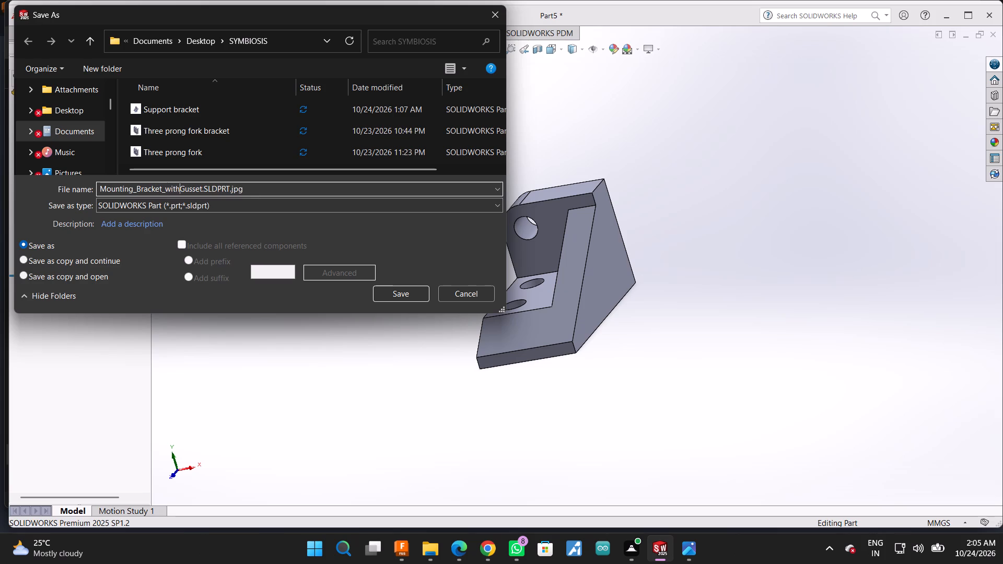
key(shift+underscore)
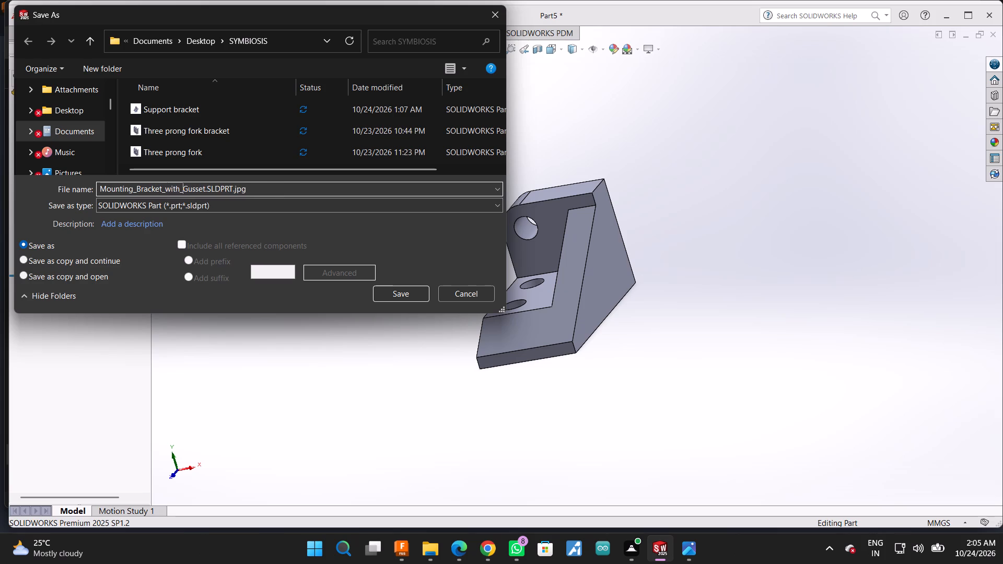
click(394, 288)
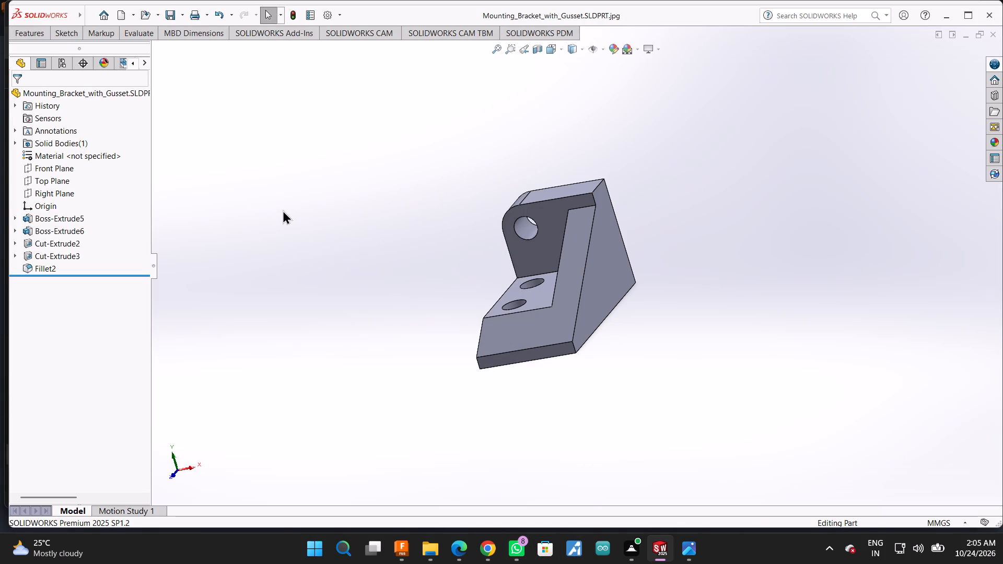
key(ctrl+s)
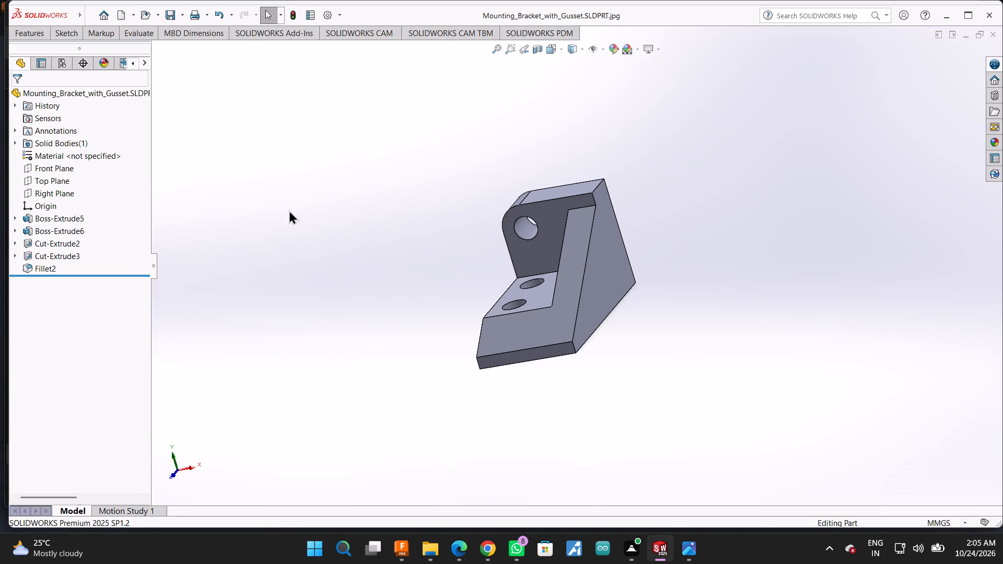
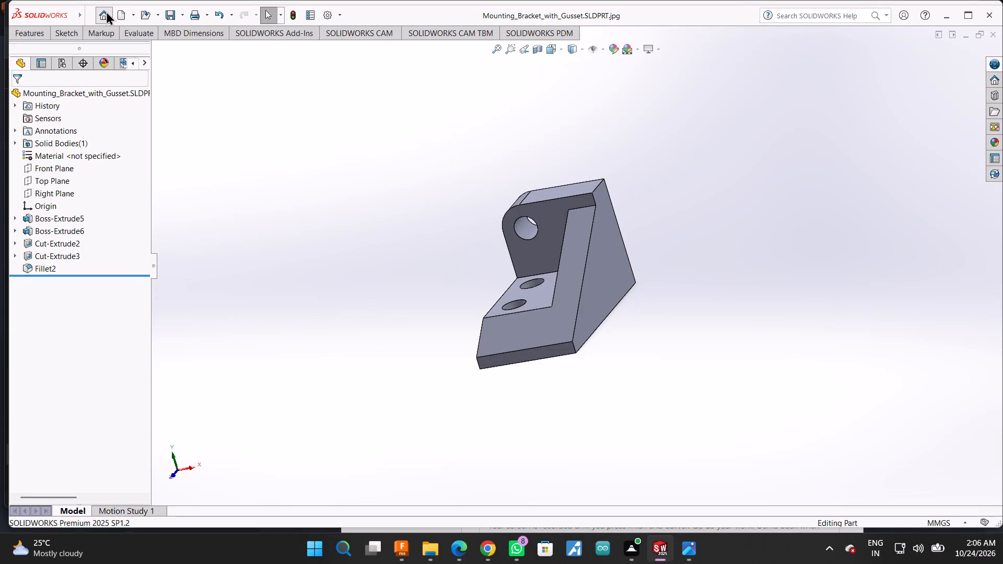
Save a copy of the bracket as an Adobe PDF named Mounting_Bracket_with_Gusset.SLDPRT in the SYMBIOSIS folder.
click(744, 70)
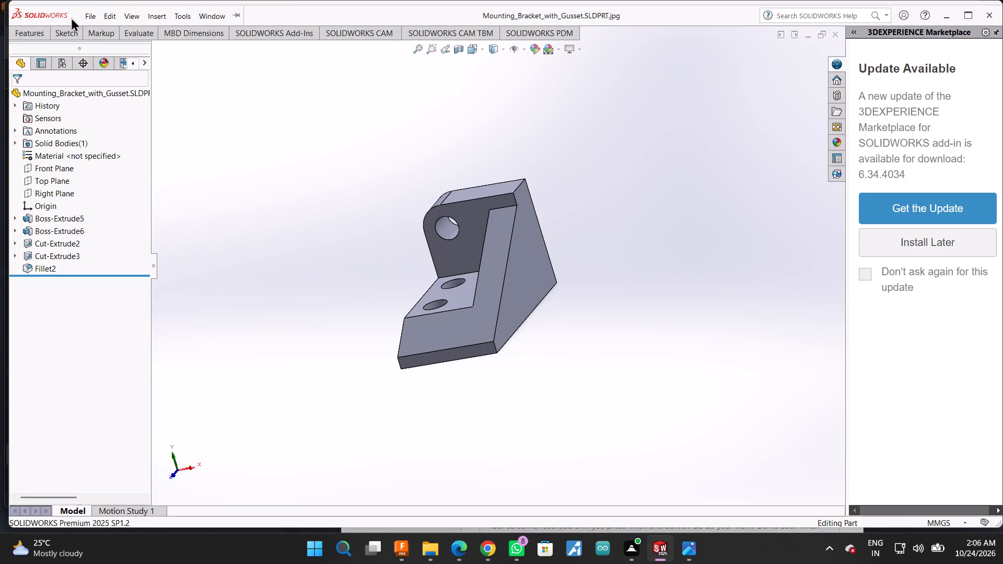
click(126, 145)
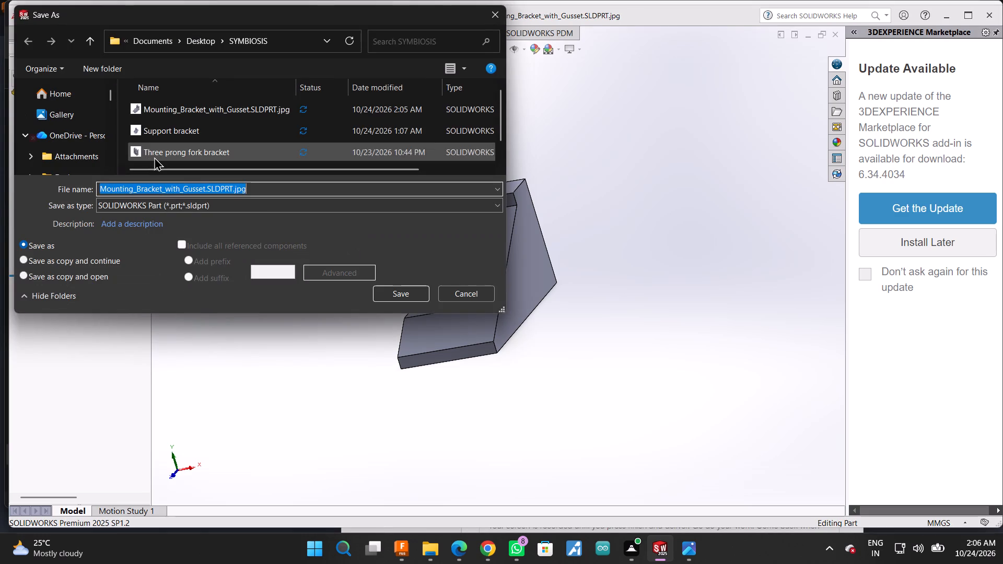
click(308, 208)
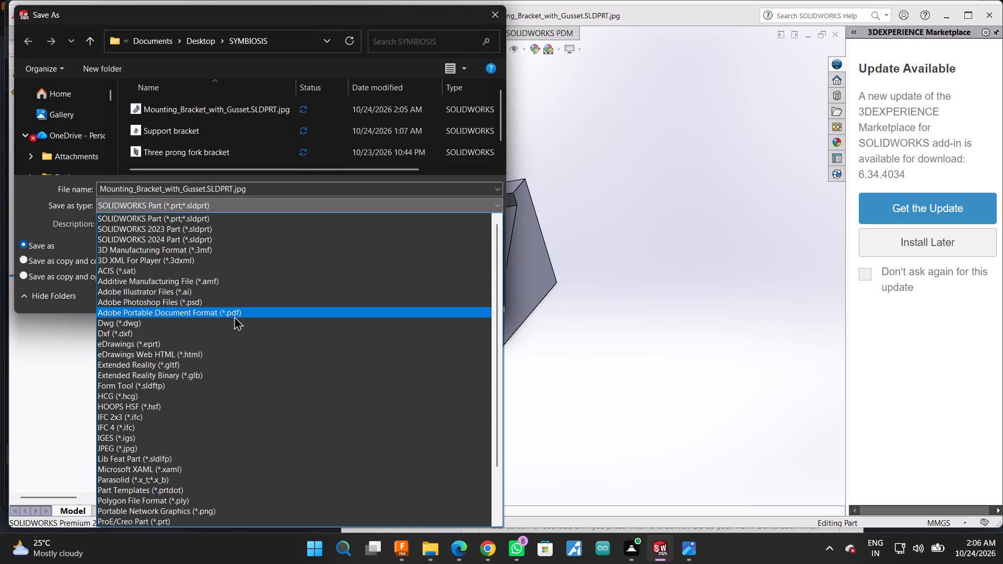
click(234, 317)
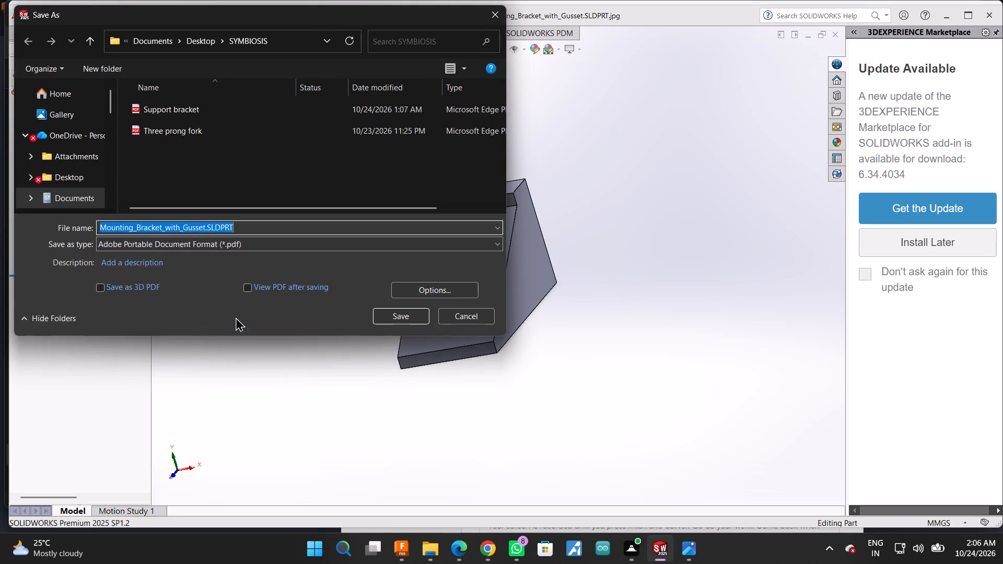
click(397, 316)
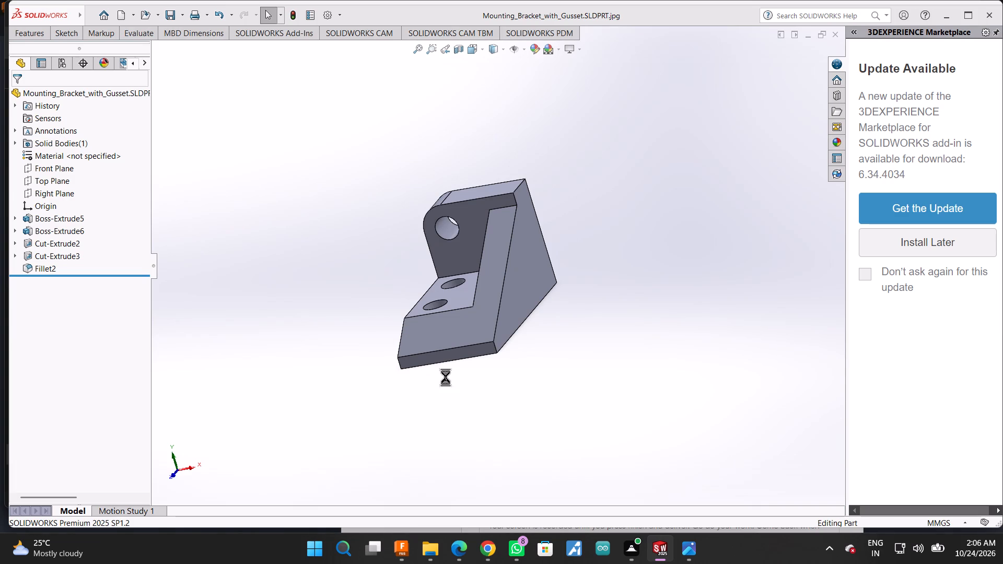